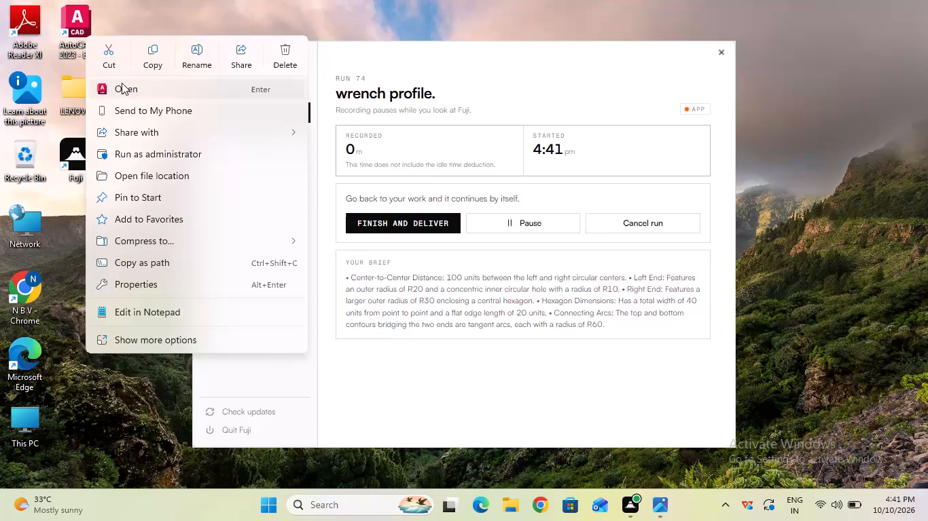
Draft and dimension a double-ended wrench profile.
Launch AutoCAD 2023 and create a new drawing.
{"action": "left_click", "coordinate": [122, 83]}
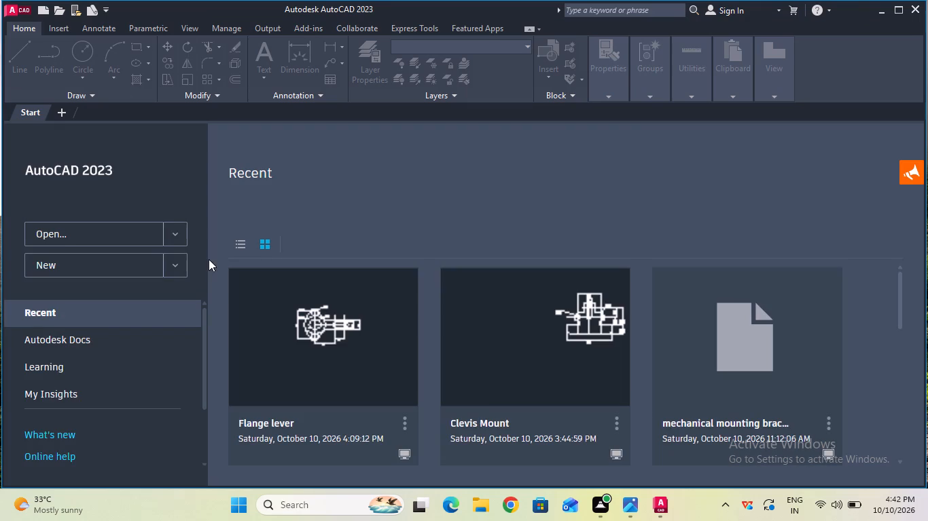
{"action": "left_click", "coordinate": [149, 260]}
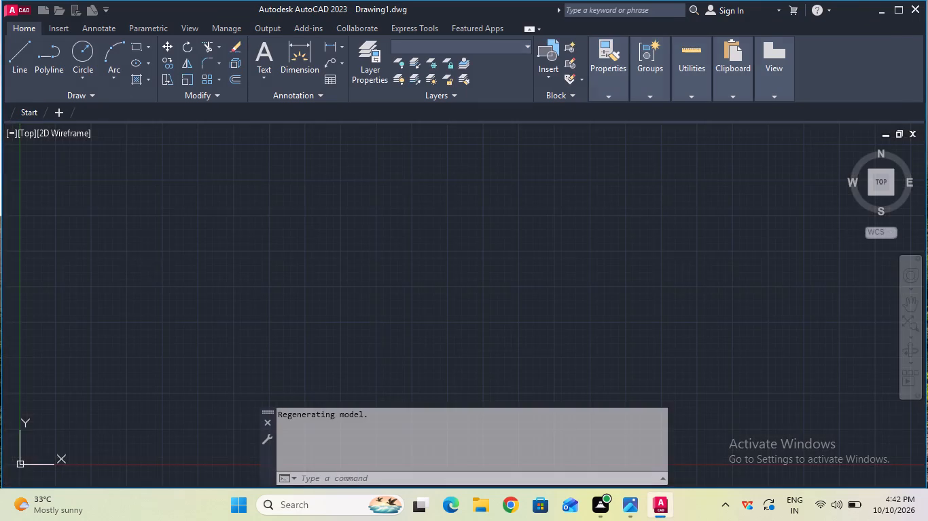
Turn on session log file recording with LOGFILEON.
{"action": "left_click", "coordinate": [388, 439]}
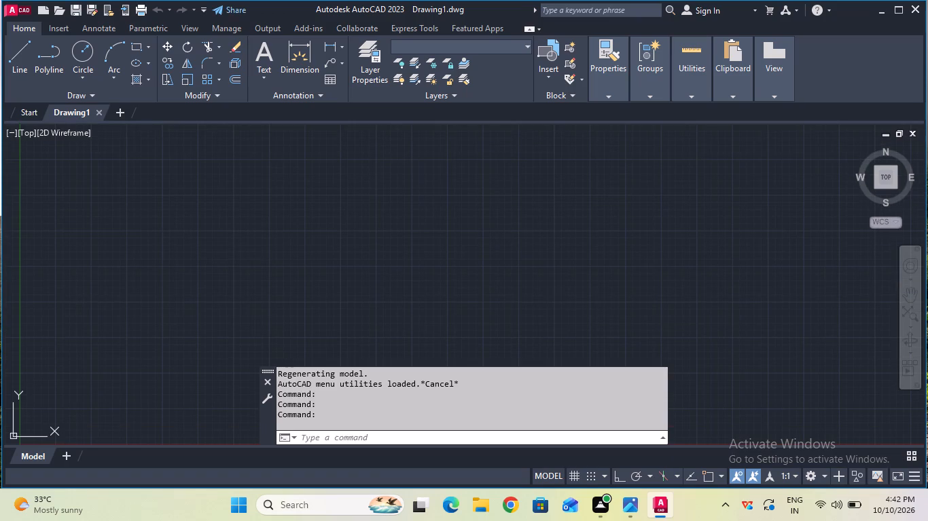
{"action": "type", "text": "log"}
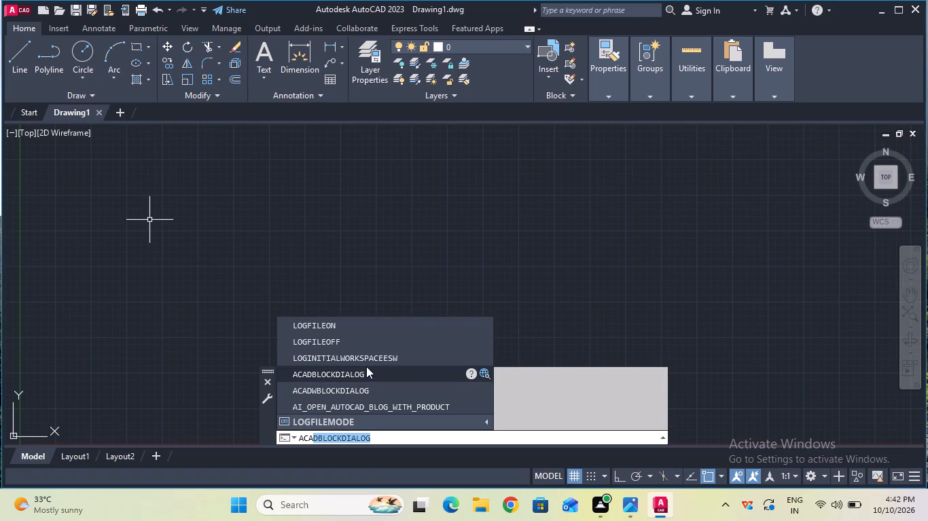
{"action": "left_click", "coordinate": [365, 324]}
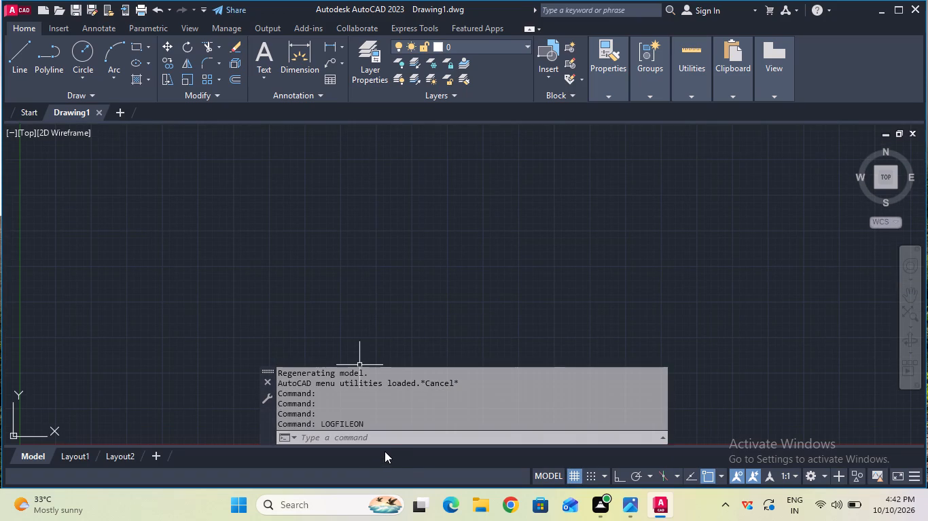
Configure the drawing units with length precision 0 and an insertion scale of millimeters.
{"action": "left_click", "coordinate": [385, 437]}
{"action": "type", "text": "units"}
{"action": "key", "text": "Return"}
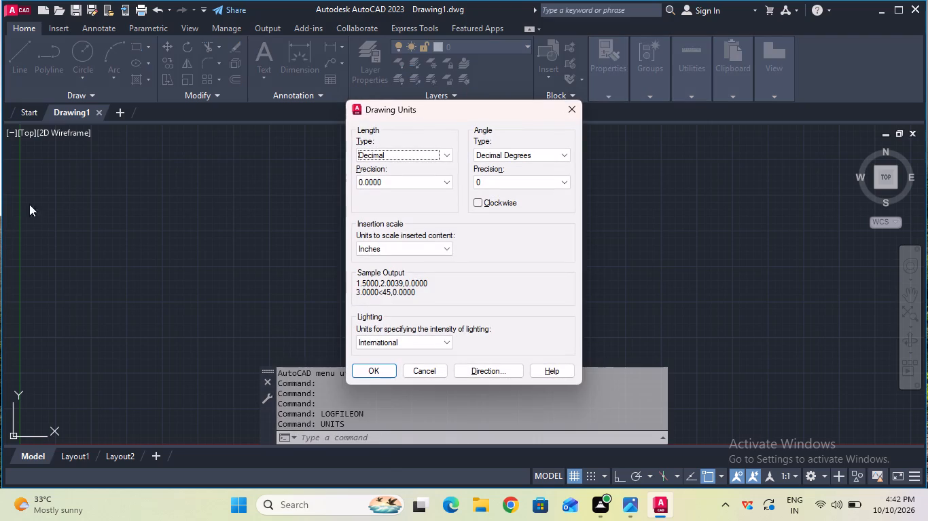
{"action": "left_click", "coordinate": [399, 176]}
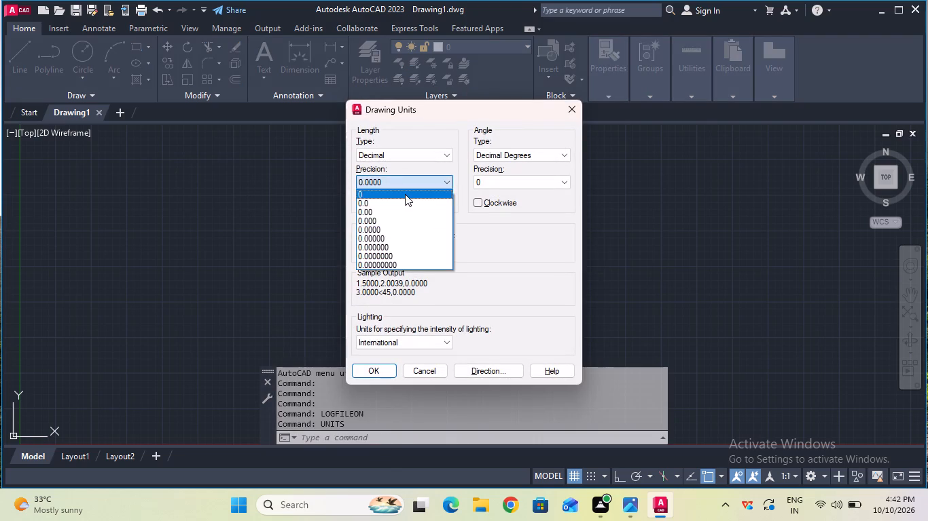
{"action": "left_click", "coordinate": [405, 194]}
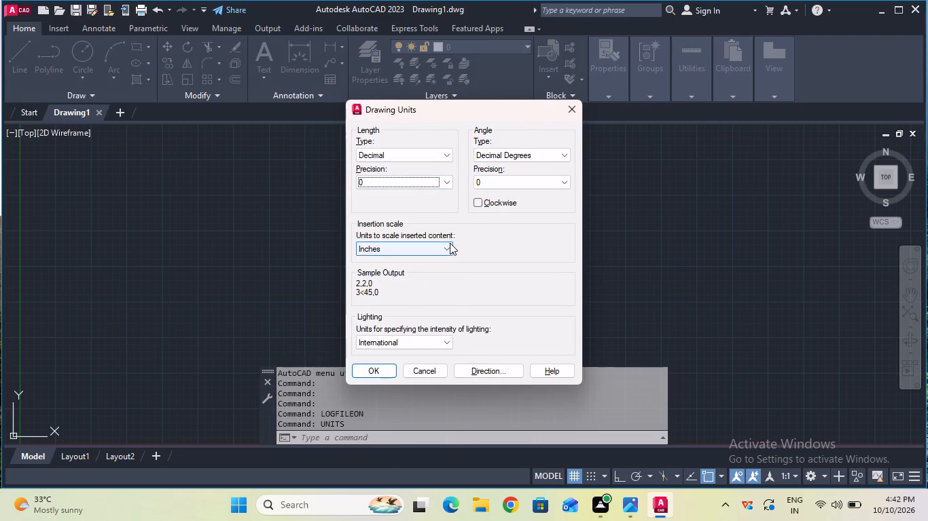
{"action": "left_click", "coordinate": [450, 243]}
{"action": "left_click", "coordinate": [439, 303]}
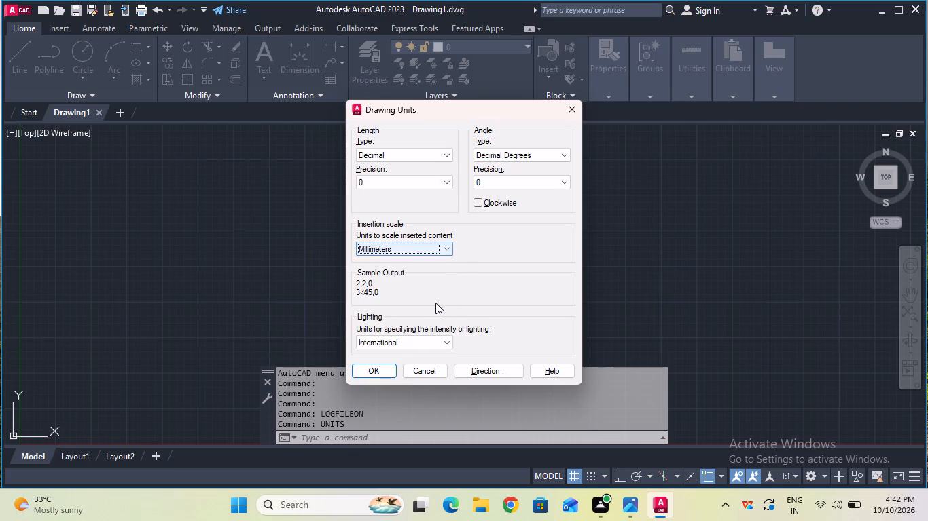
{"action": "left_click", "coordinate": [377, 376]}
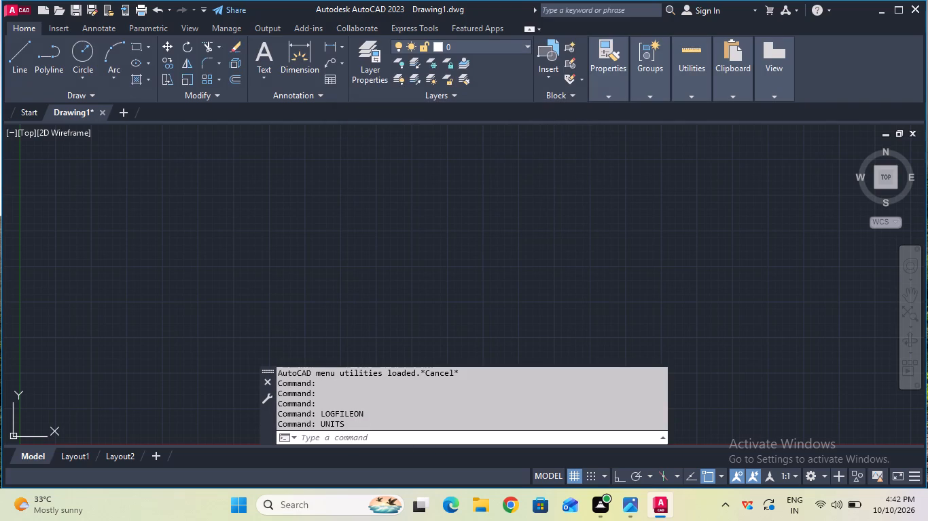
Modify the Standard dimension style to use a text height of 6 and ISO standard text alignment.
{"action": "left_click", "coordinate": [349, 425]}
{"action": "left_click", "coordinate": [345, 434]}
{"action": "key", "text": "d"}
{"action": "key", "text": "Return"}
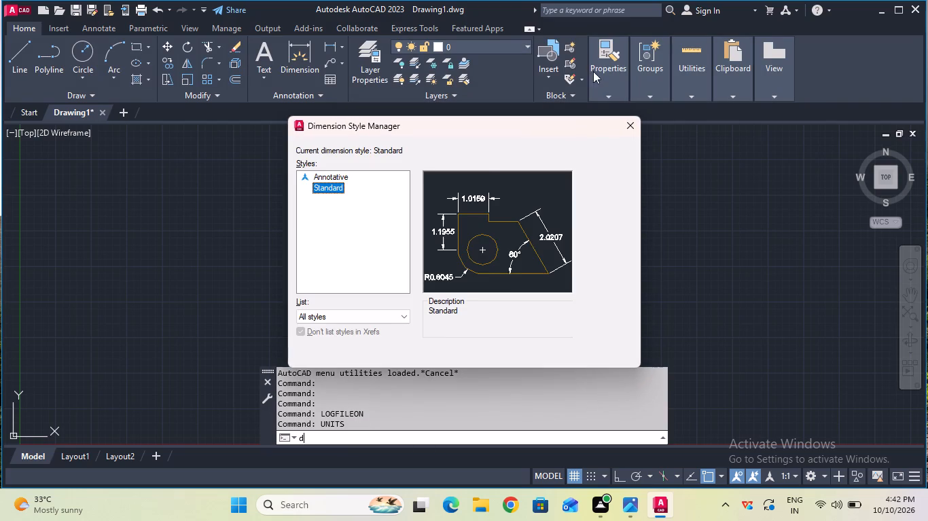
{"action": "left_click", "coordinate": [587, 218]}
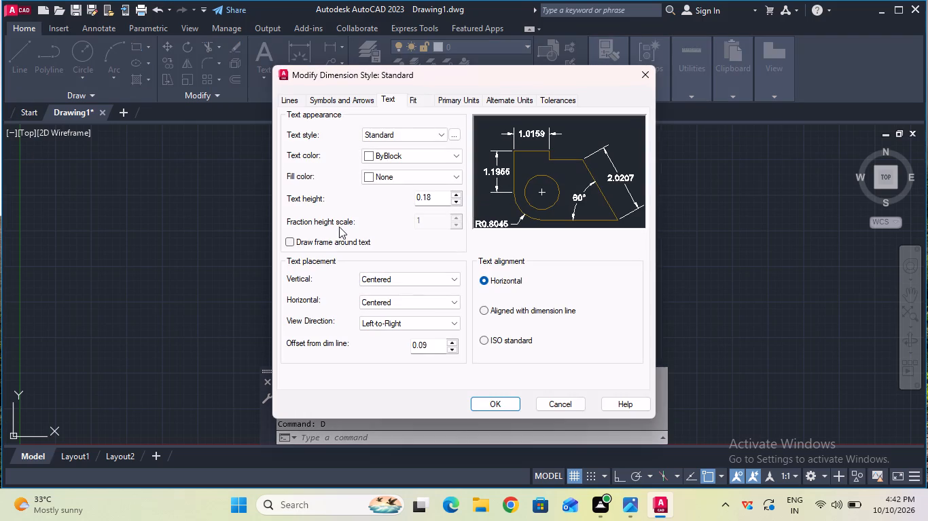
{"action": "left_click", "coordinate": [440, 198]}
{"action": "key", "text": "BackSpace"}
{"action": "key", "text": "BackSpace"}
{"action": "key", "text": "BackSpace"}
{"action": "key", "text": "BackSpace"}
{"action": "key", "text": "BackSpace"}
{"action": "key", "text": "BackSpace"}
{"action": "key", "text": "BackSpace"}
{"action": "key", "text": "BackSpace"}
{"action": "key", "text": "6"}
{"action": "left_click", "coordinate": [499, 343]}
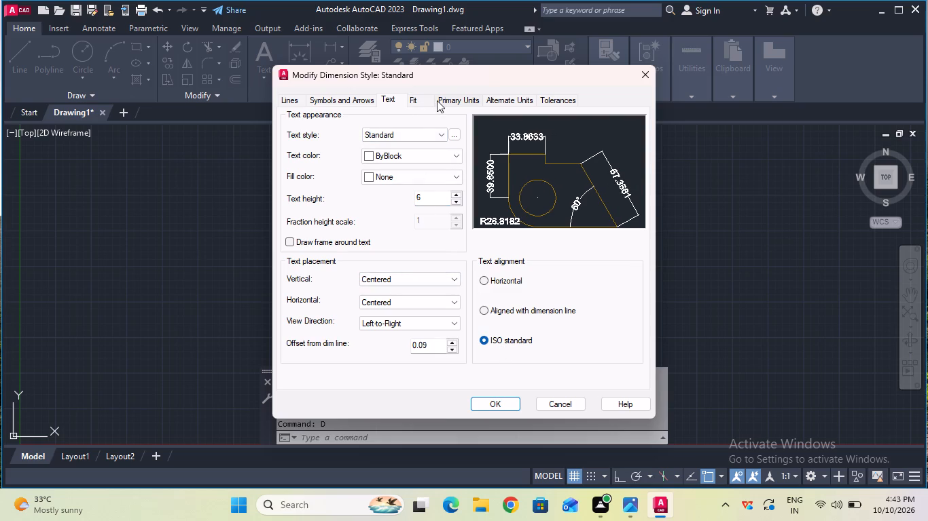
Set the Standard dimension style's linear precision to 0, apply the changes and make the style current.
{"action": "left_click", "coordinate": [437, 100]}
{"action": "left_click", "coordinate": [416, 147]}
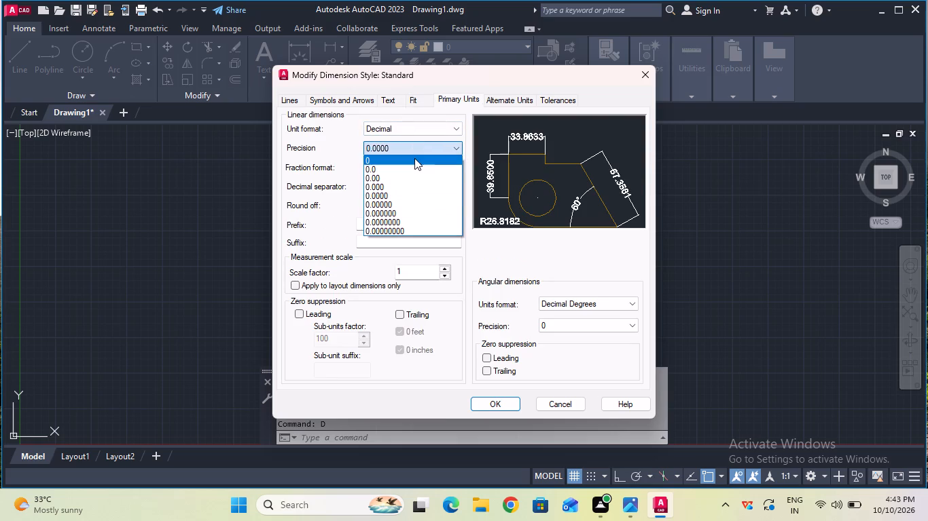
{"action": "left_click", "coordinate": [414, 158]}
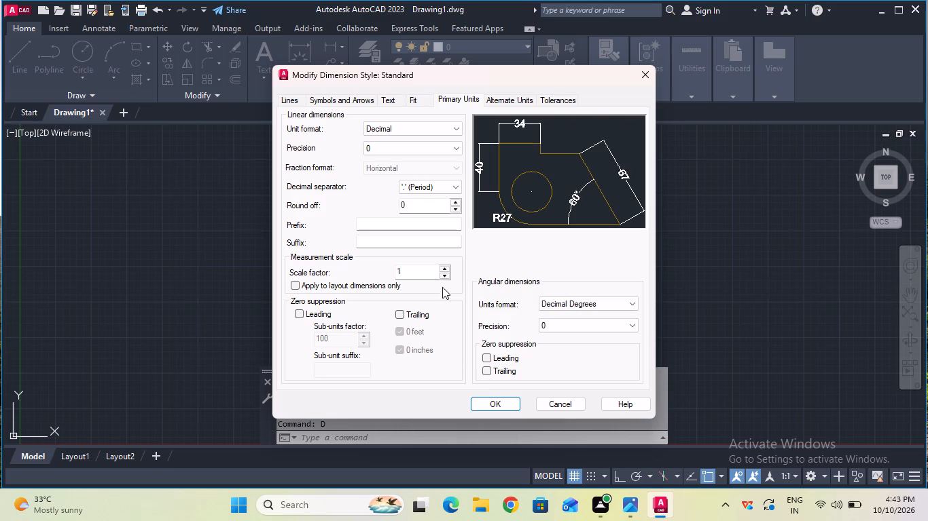
{"action": "left_click", "coordinate": [390, 98]}
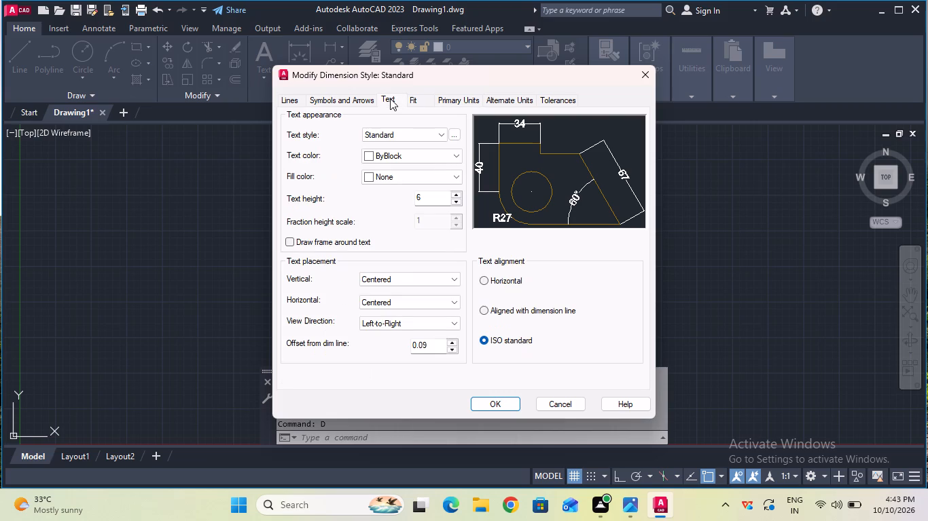
{"action": "left_click", "coordinate": [454, 104]}
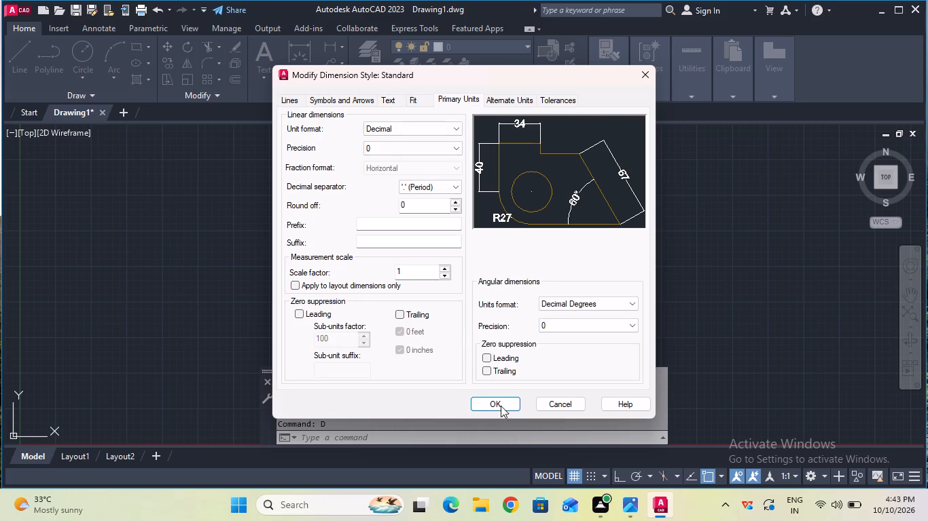
{"action": "left_click", "coordinate": [501, 410]}
{"action": "left_click", "coordinate": [602, 163]}
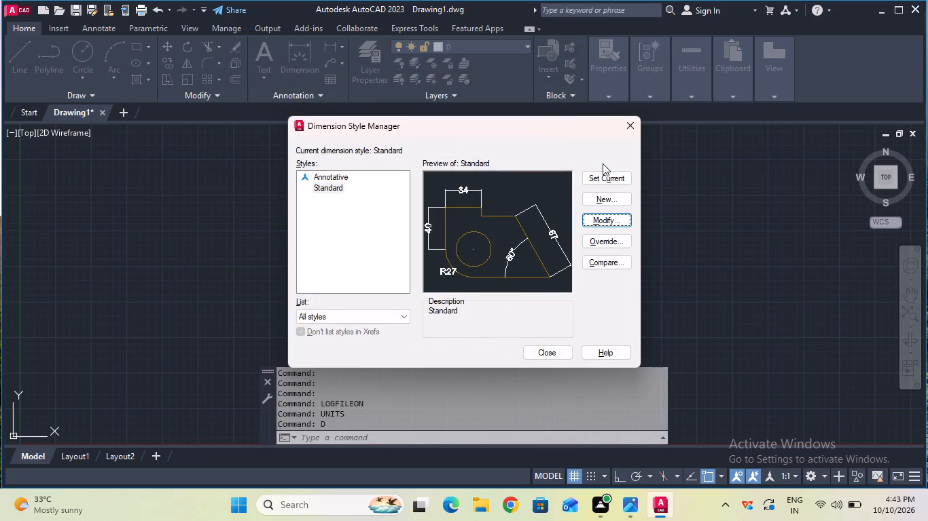
{"action": "left_click", "coordinate": [603, 171]}
{"action": "left_click", "coordinate": [533, 355]}
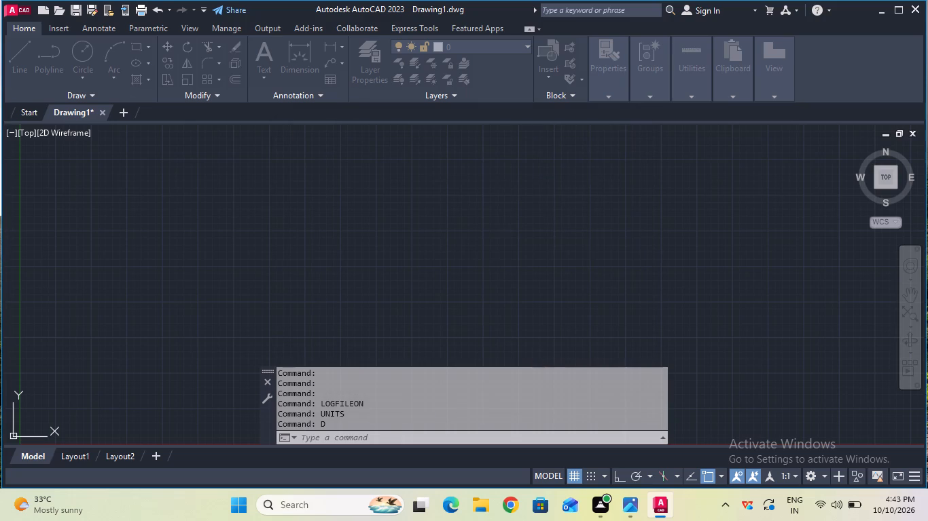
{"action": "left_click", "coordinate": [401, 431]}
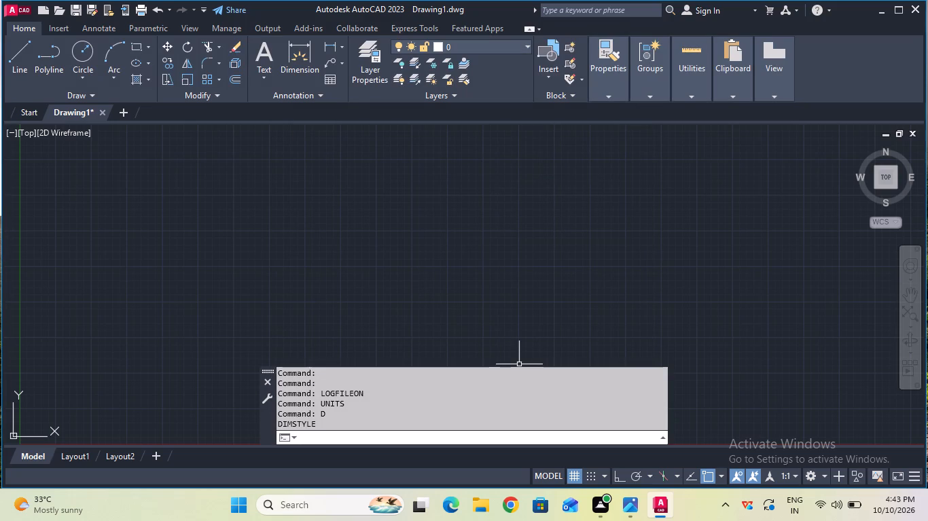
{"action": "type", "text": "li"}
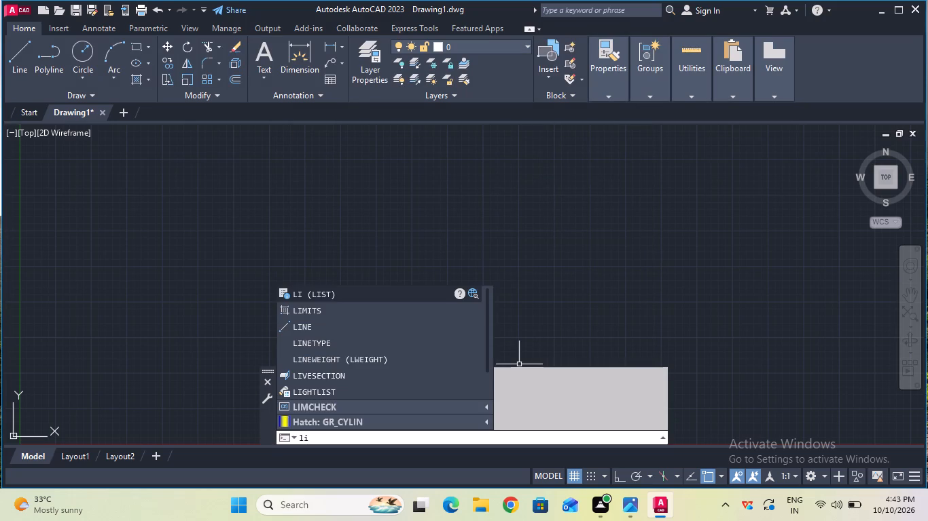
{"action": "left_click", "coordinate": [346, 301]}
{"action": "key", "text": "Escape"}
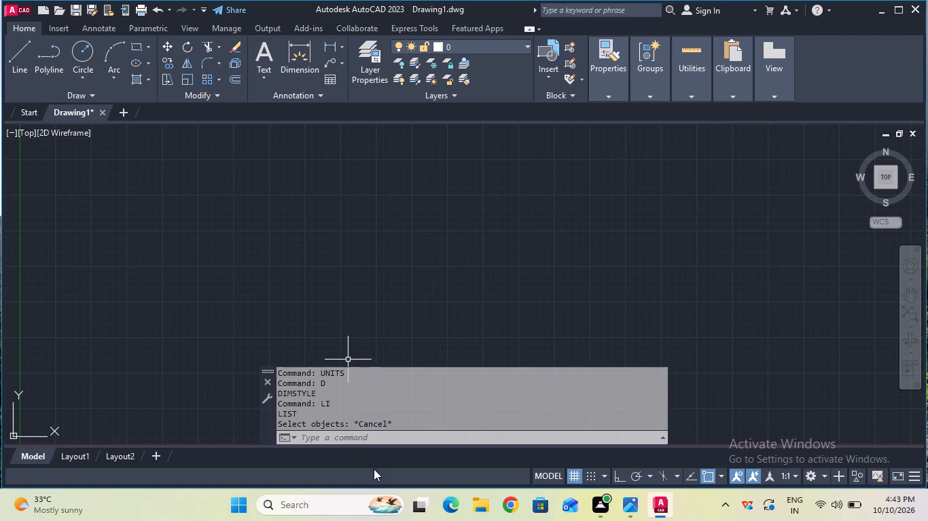
Set the model space limits to a lower corner of 0,0 and an upper corner of 100,100.
{"action": "left_click", "coordinate": [372, 438]}
{"action": "type", "text": "lim"}
{"action": "key", "text": "Return"}
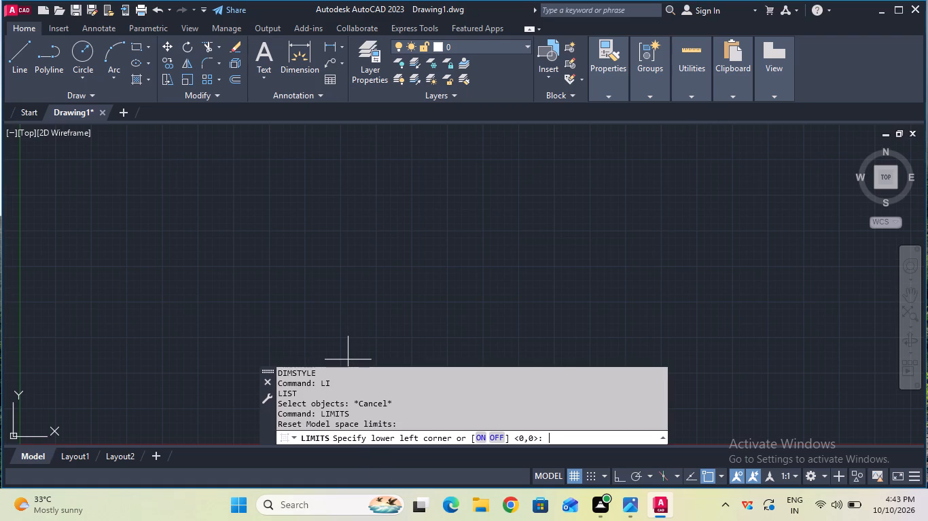
{"action": "type", "text": "0,0"}
{"action": "key", "text": "Return"}
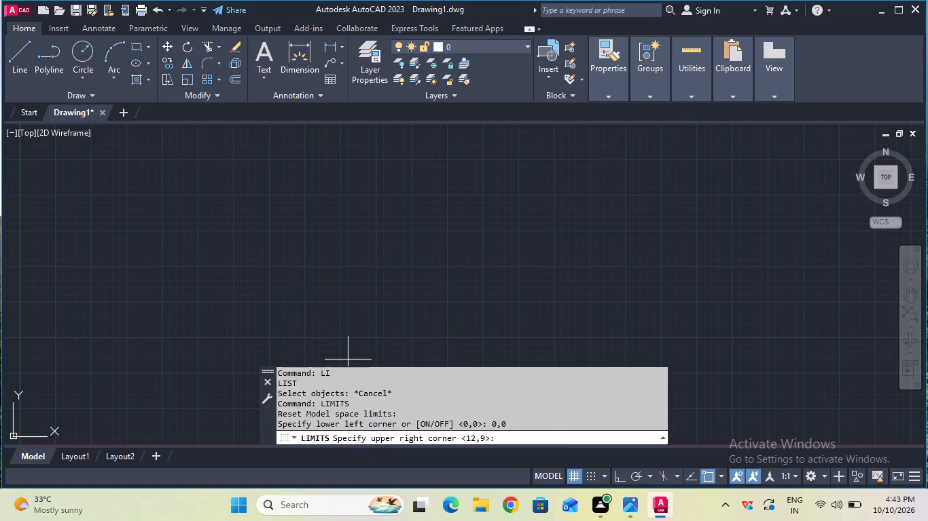
{"action": "type", "text": "100,100"}
{"action": "key", "text": "Return"}
{"action": "key", "text": "z"}
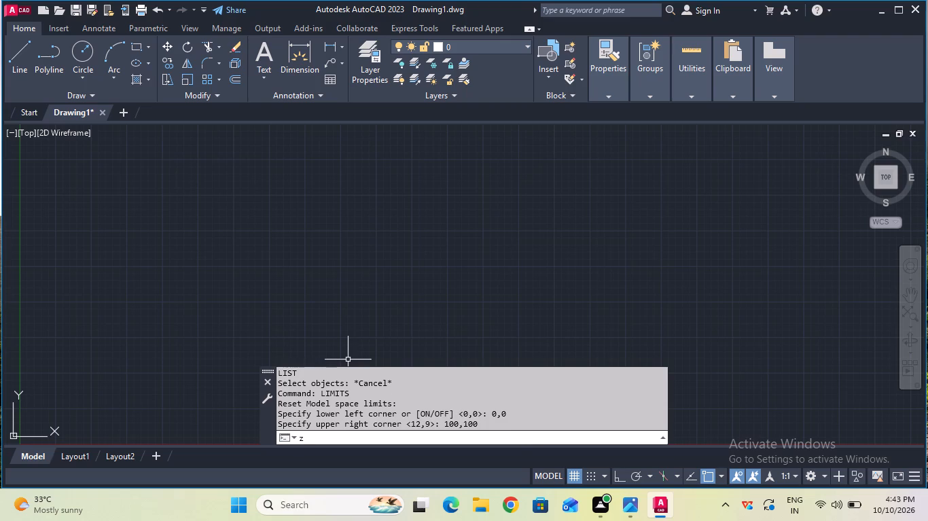
{"action": "key", "text": "Return"}
{"action": "key", "text": "a"}
{"action": "key", "text": "Return"}
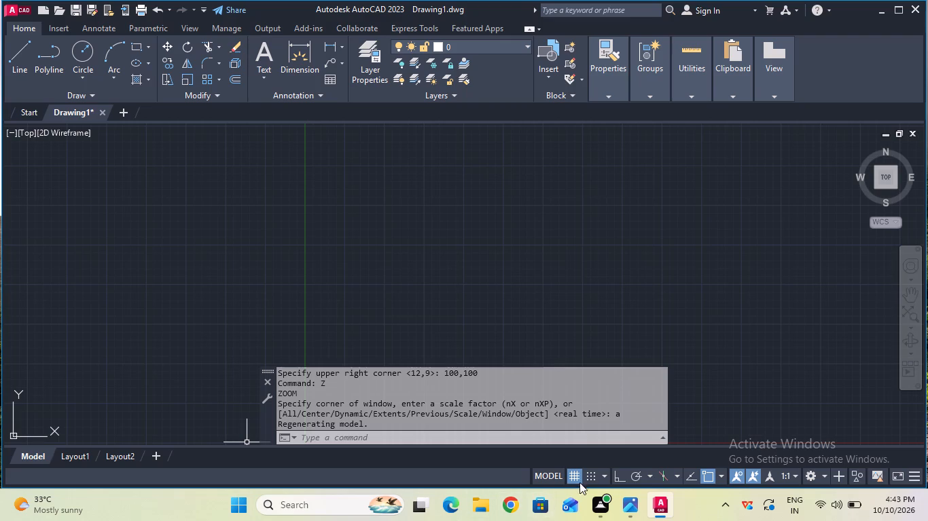
Turn on Ortho mode and draw two concentric circles of radius 20 and 10 for the wrench's left end.
{"action": "left_click", "coordinate": [618, 472]}
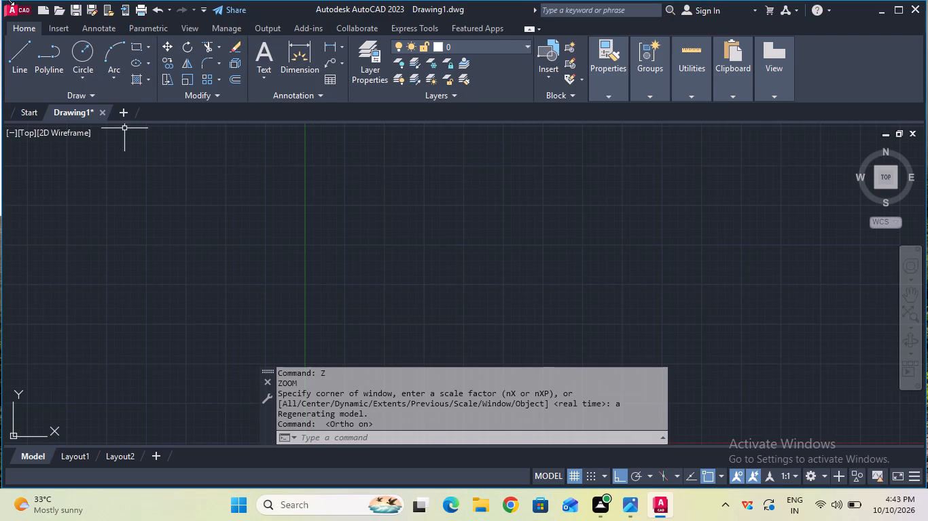
{"action": "left_click", "coordinate": [88, 58]}
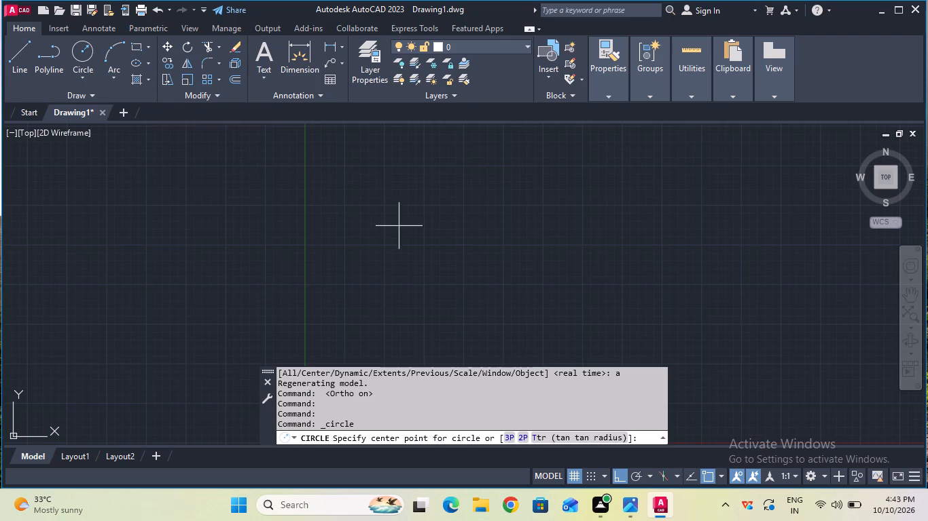
{"action": "left_click", "coordinate": [424, 242]}
{"action": "type", "text": "20"}
{"action": "key", "text": "Return"}
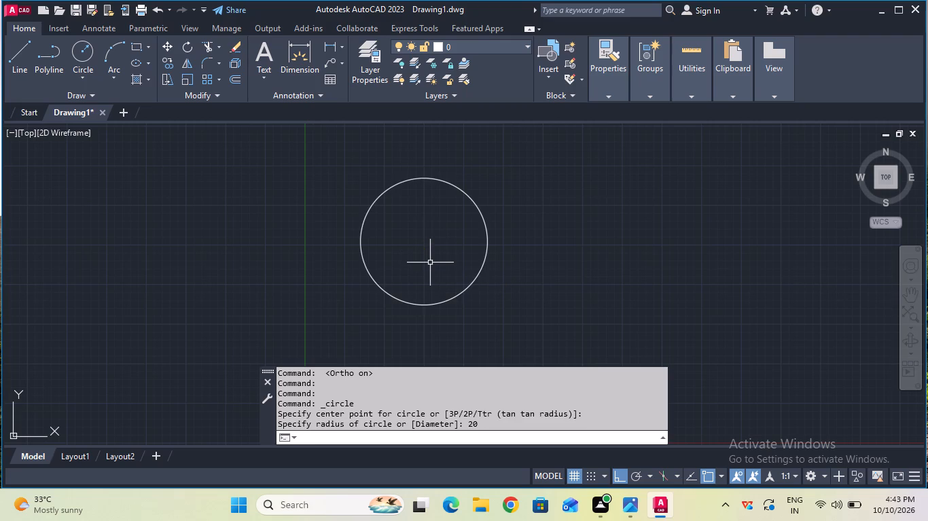
{"action": "left_click", "coordinate": [93, 54]}
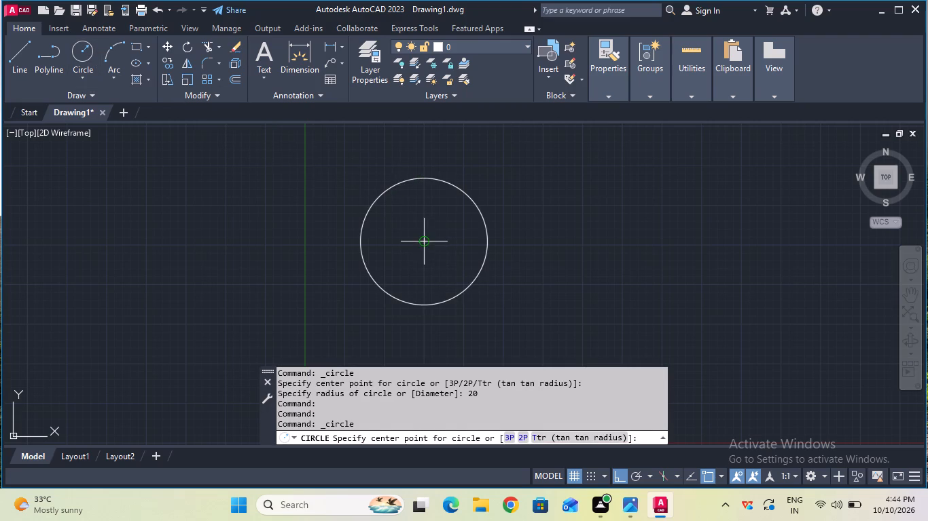
{"action": "left_click", "coordinate": [427, 244]}
{"action": "type", "text": "10"}
{"action": "key", "text": "Return"}
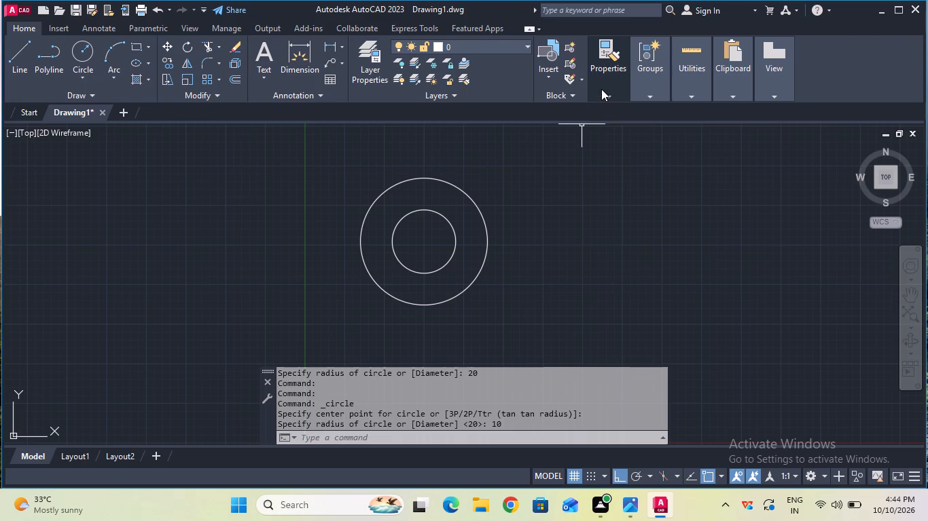
Load the CENTER linetype from acad.lin into the drawing.
{"action": "left_click", "coordinate": [654, 137]}
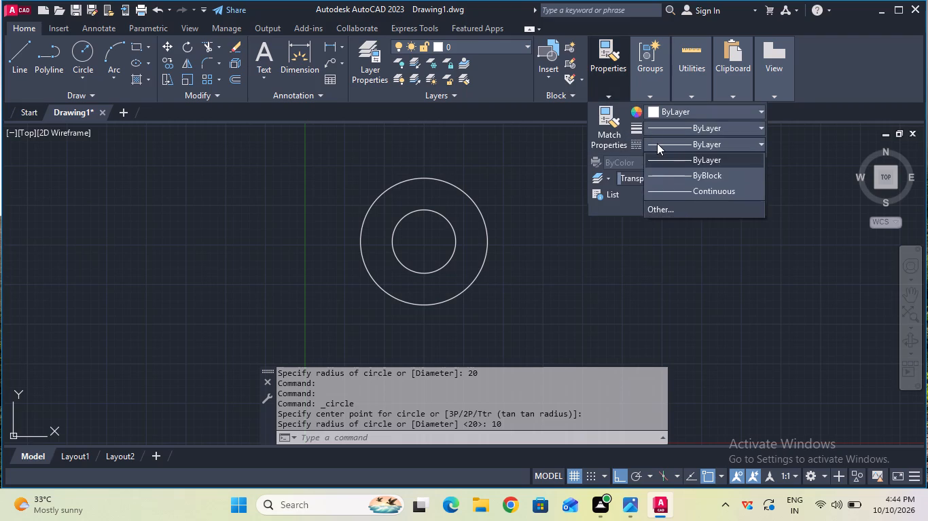
{"action": "left_click", "coordinate": [657, 143]}
{"action": "left_click", "coordinate": [662, 155]}
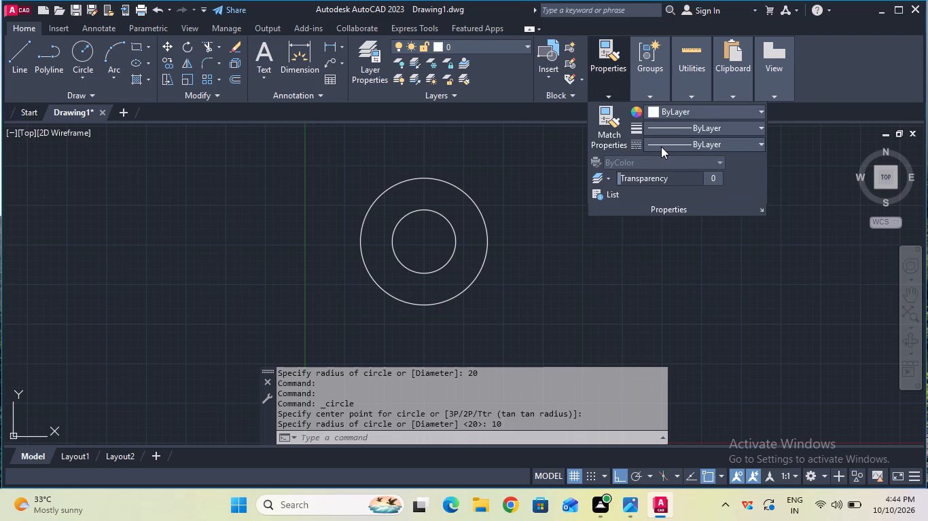
{"action": "left_click", "coordinate": [661, 147]}
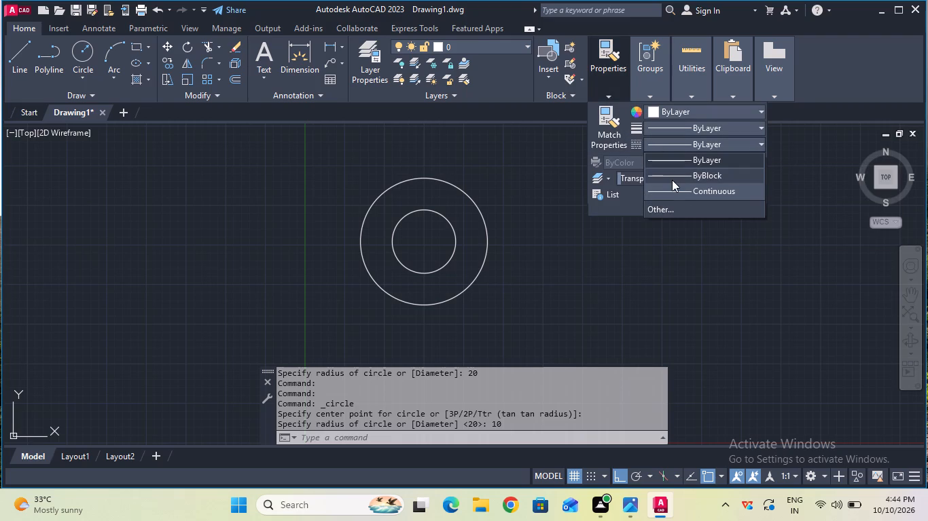
{"action": "left_click", "coordinate": [673, 212]}
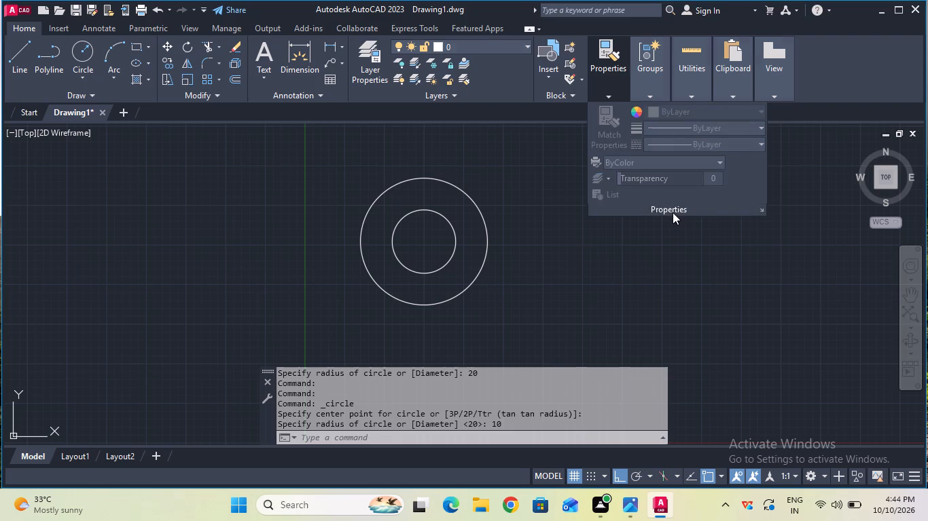
{"action": "left_click", "coordinate": [554, 130]}
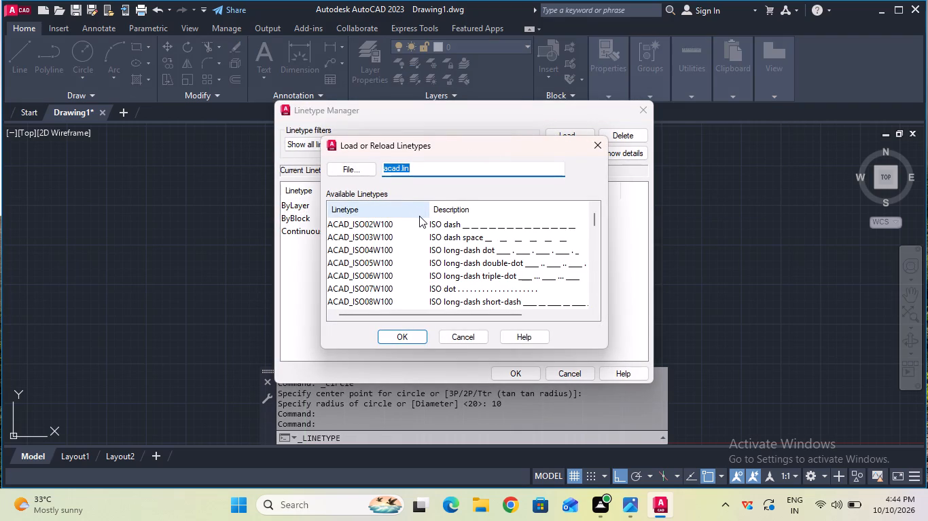
{"action": "scroll", "coordinate": [419, 216], "scroll_direction": "down", "scroll_amount": 4}
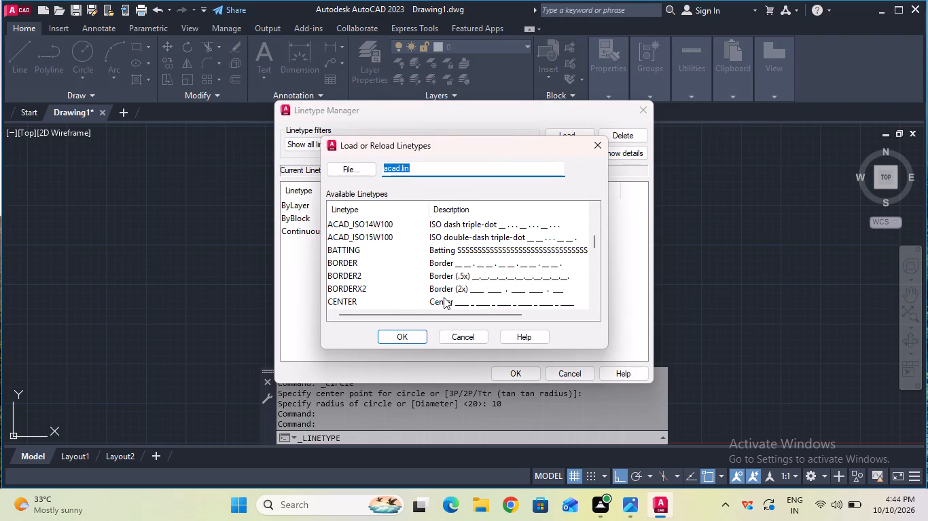
{"action": "left_click", "coordinate": [444, 297]}
{"action": "left_click", "coordinate": [401, 343]}
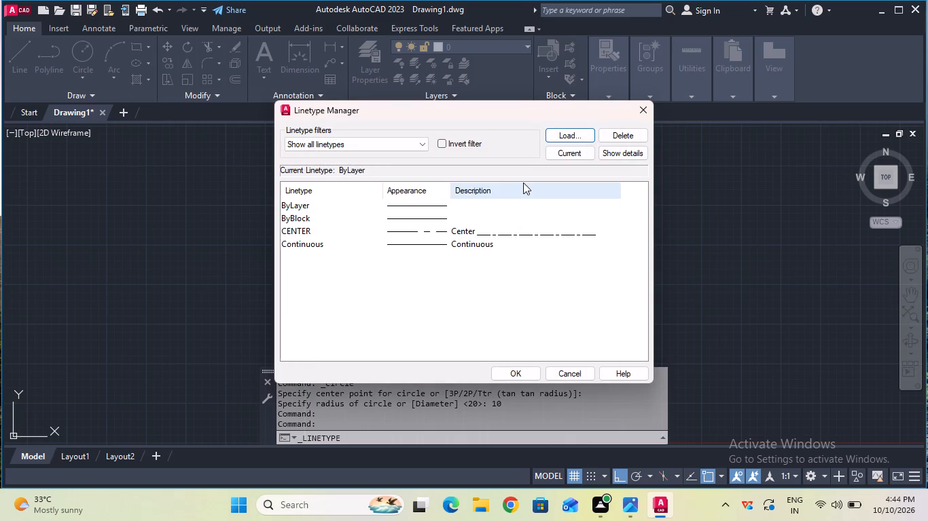
{"action": "left_click", "coordinate": [514, 381]}
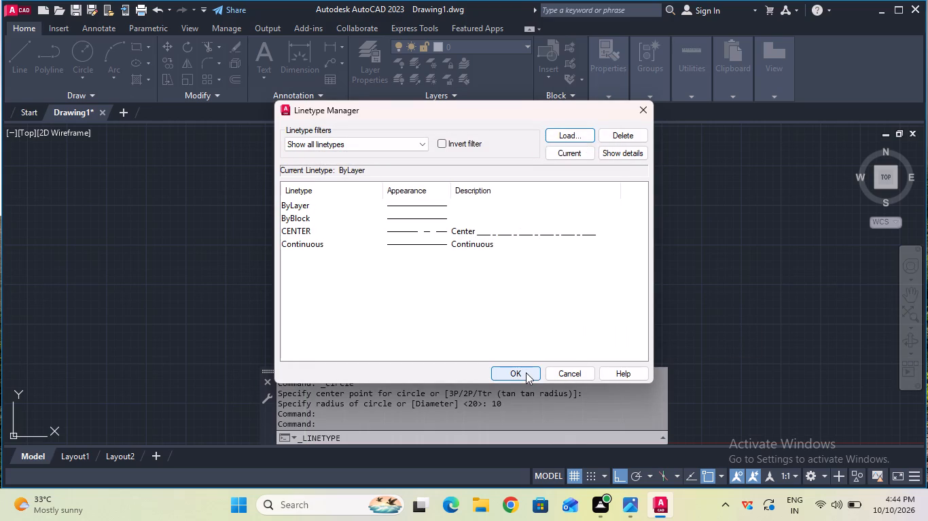
{"action": "left_click", "coordinate": [526, 372]}
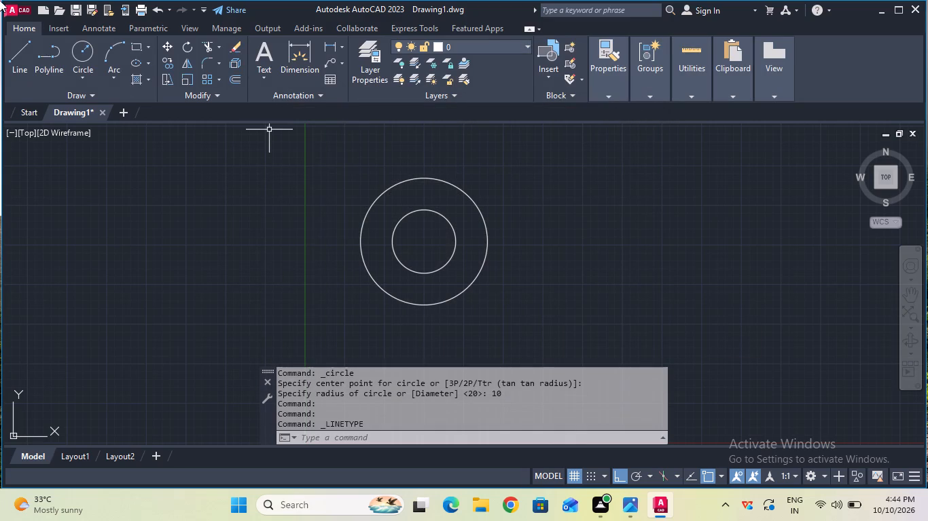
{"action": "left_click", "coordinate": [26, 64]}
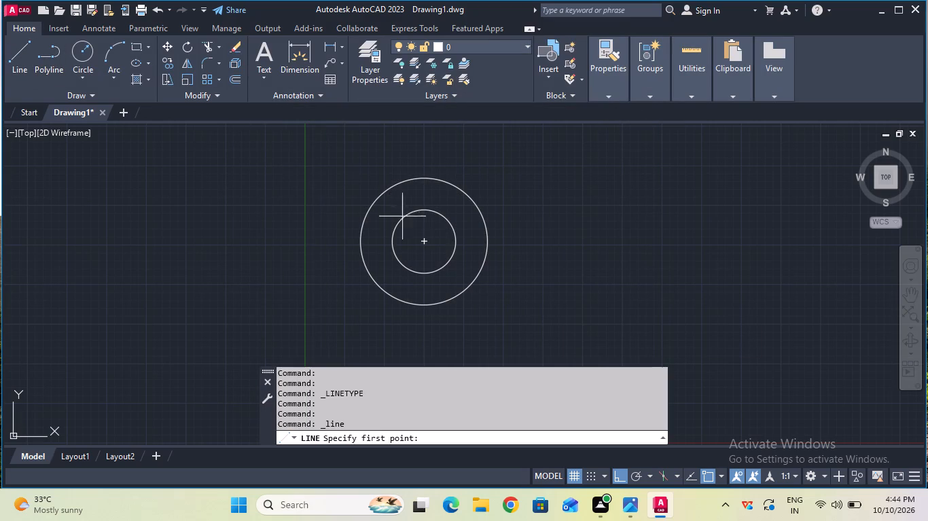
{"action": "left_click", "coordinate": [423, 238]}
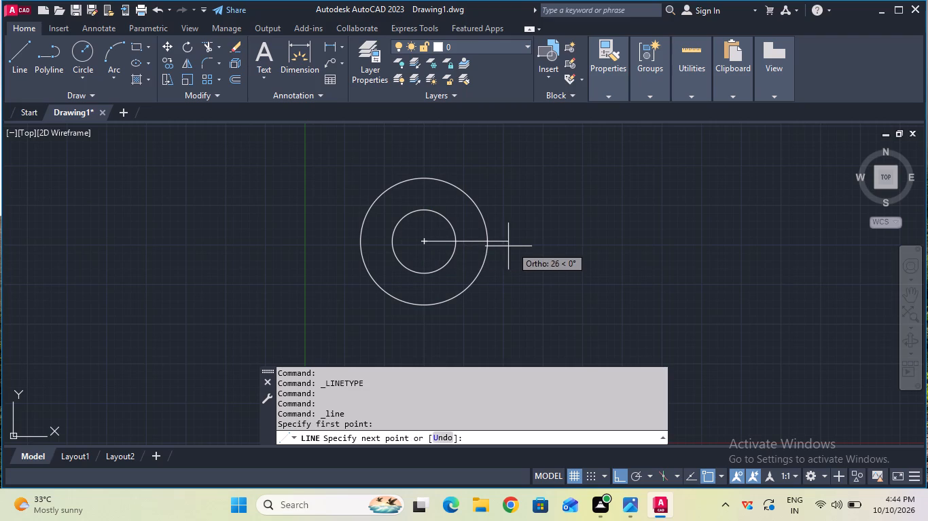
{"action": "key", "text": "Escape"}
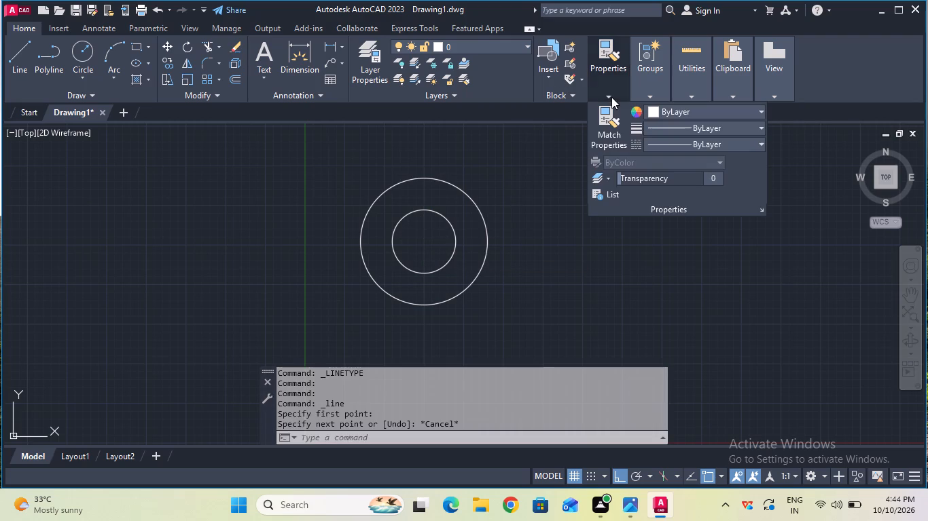
Make CENTER the current linetype and draw a 100-unit horizontal centerline rightward from the concentric circles' center.
{"action": "left_click", "coordinate": [652, 138]}
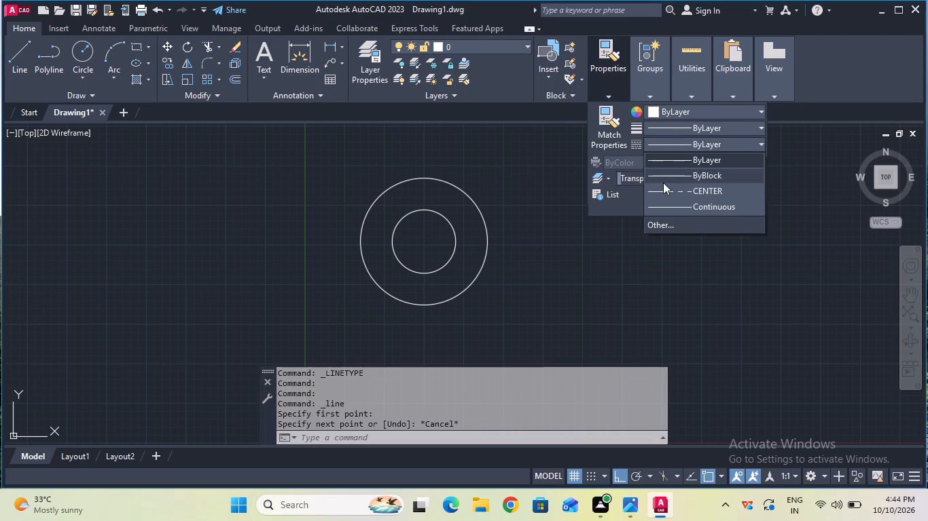
{"action": "left_click", "coordinate": [664, 189]}
{"action": "left_click", "coordinate": [16, 62]}
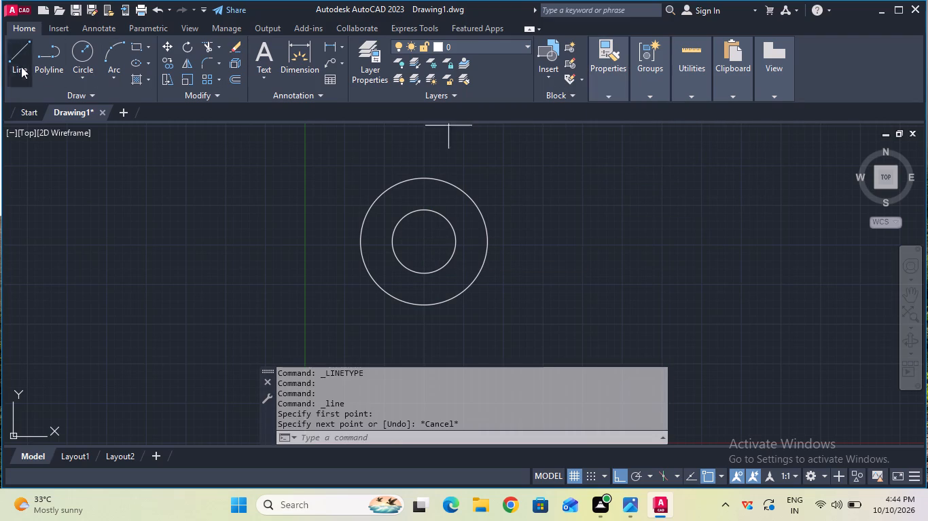
{"action": "left_click", "coordinate": [424, 244]}
{"action": "key", "text": "1"}
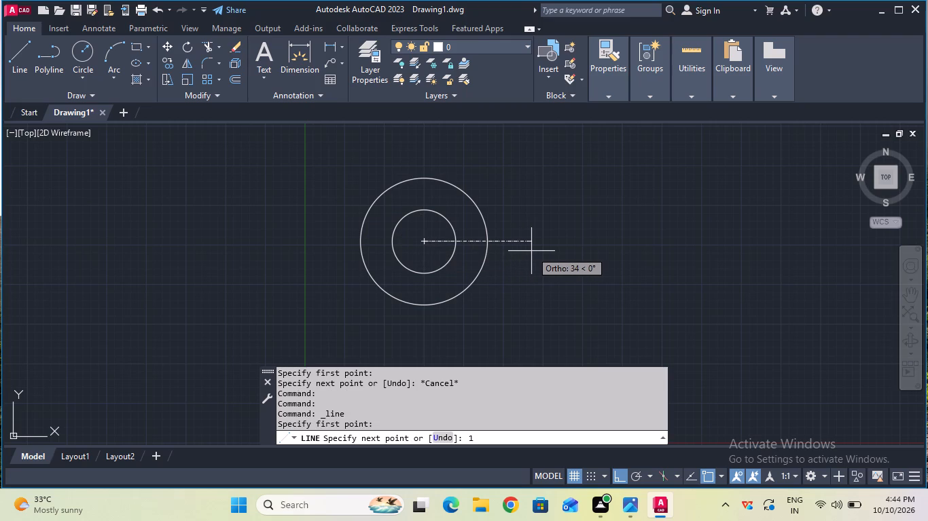
{"action": "type", "text": "00"}
{"action": "key", "text": "Return"}
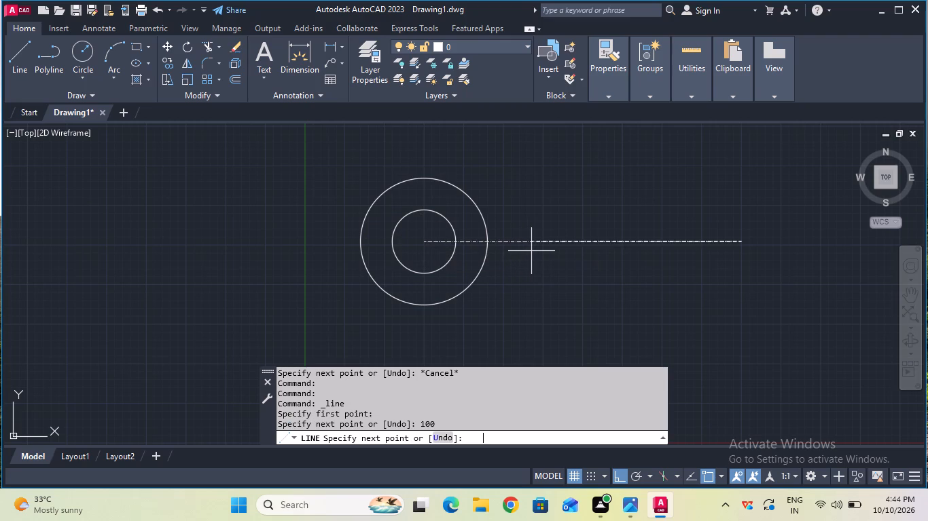
{"action": "key", "text": "Escape"}
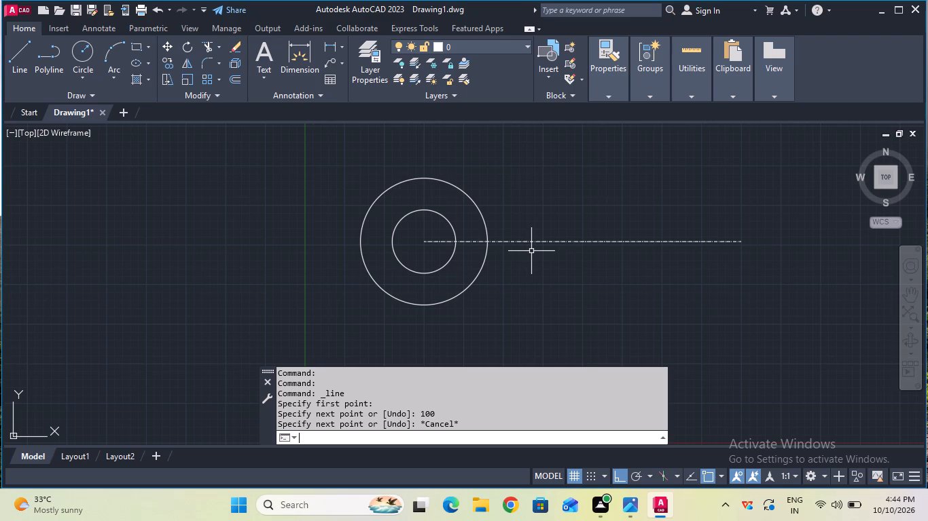
Set the current linetype back to ByLayer and draw a circle of radius 30 centered on the centerline's right end.
{"action": "left_click", "coordinate": [596, 94]}
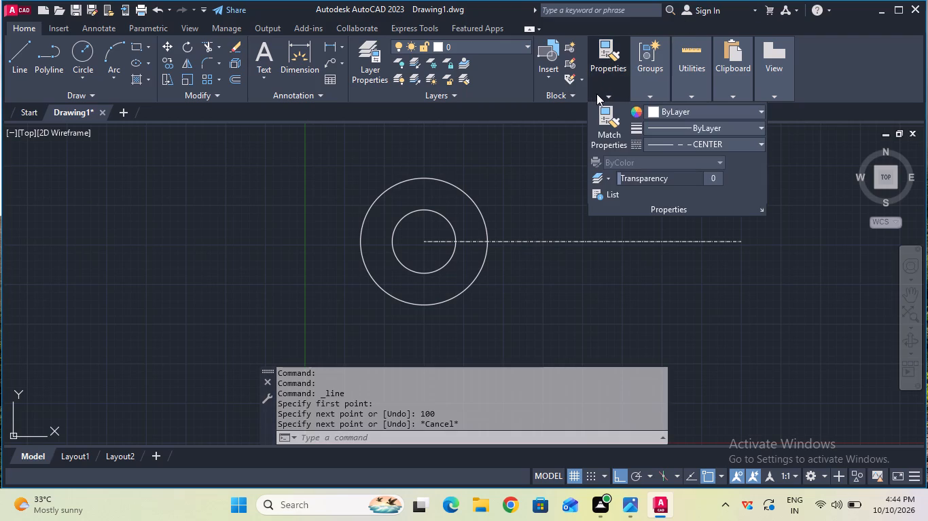
{"action": "left_click", "coordinate": [614, 90]}
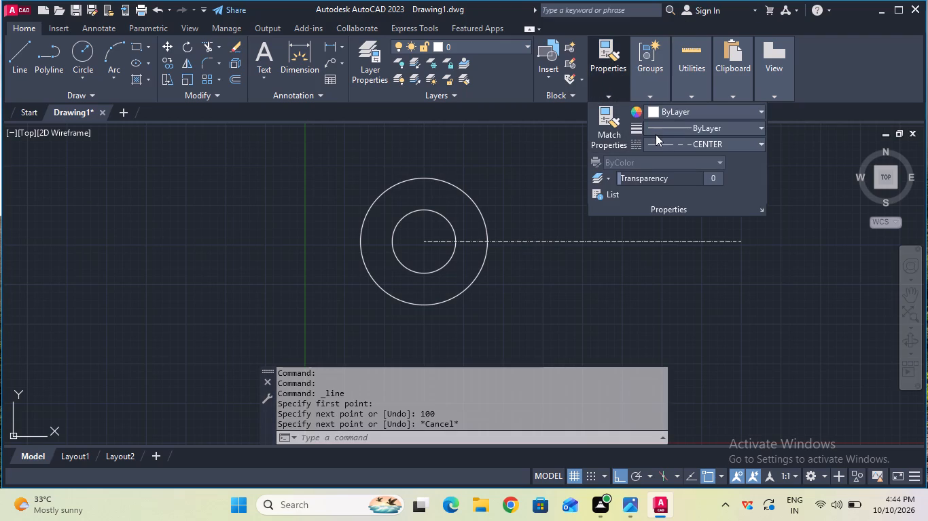
{"action": "left_click", "coordinate": [665, 140]}
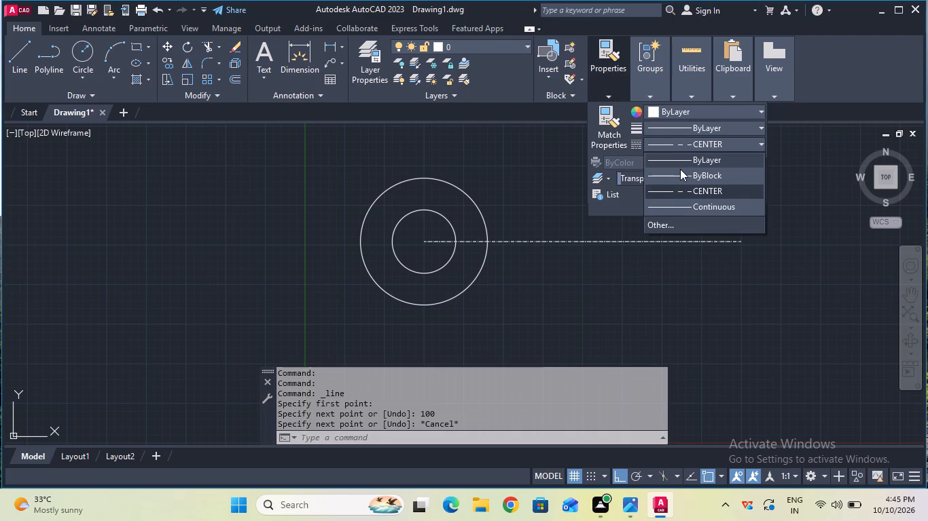
{"action": "left_click", "coordinate": [683, 157]}
{"action": "left_click", "coordinate": [85, 45]}
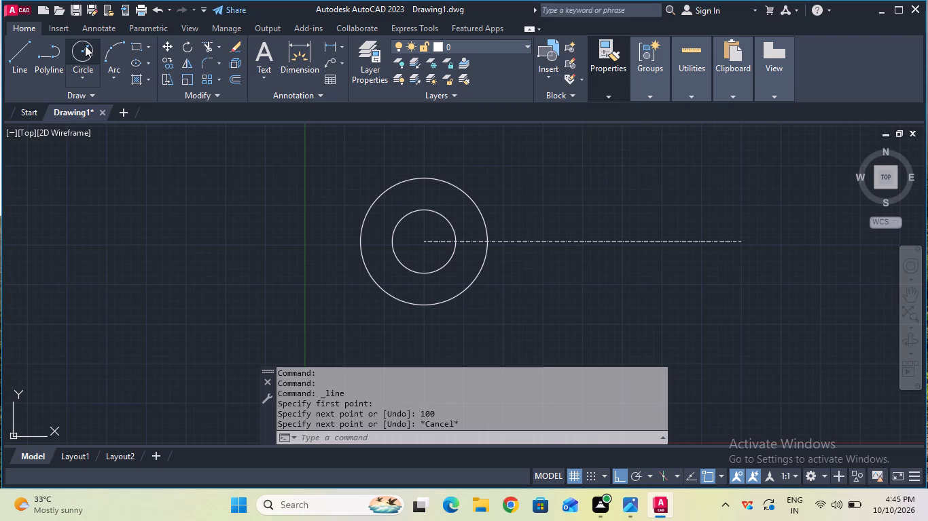
{"action": "left_click", "coordinate": [745, 241]}
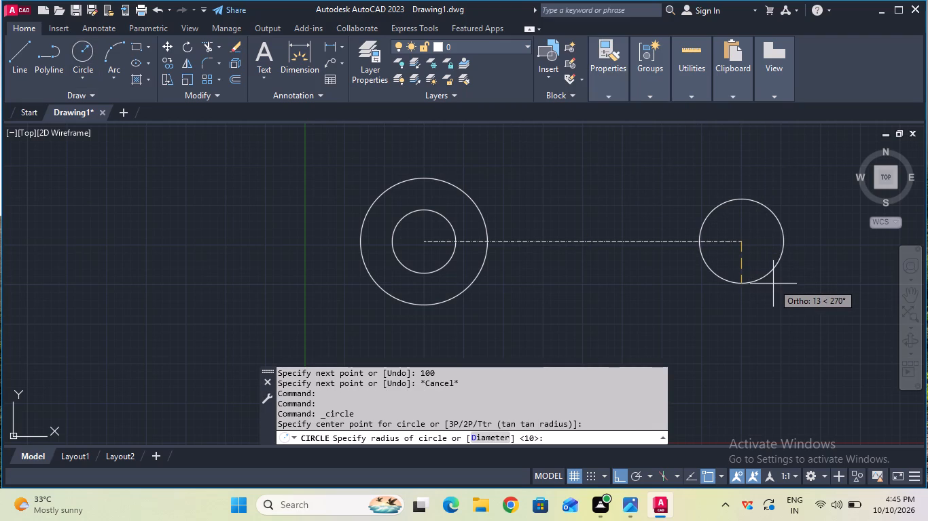
{"action": "key", "text": "3"}
{"action": "key", "text": "0"}
{"action": "key", "text": "Return"}
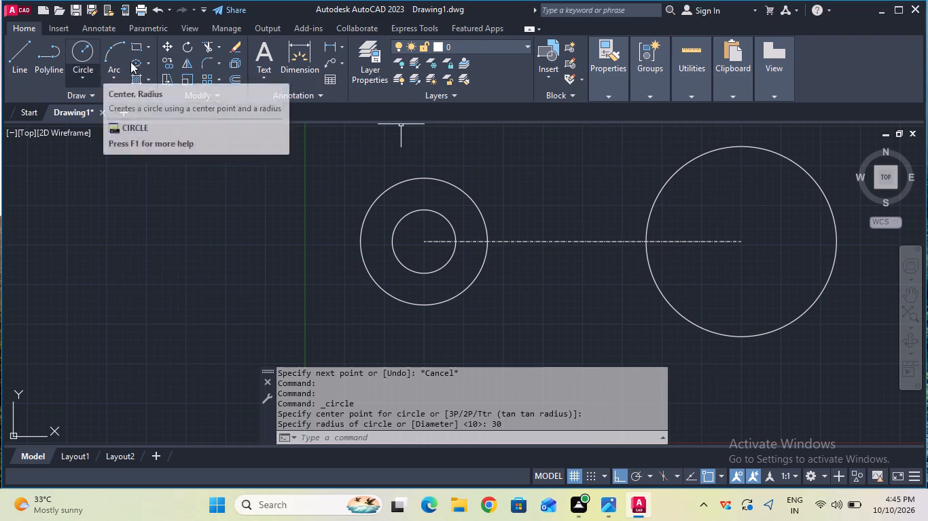
Draw a six-sided polygon, inscribed in a circle of radius about 22, in the empty space left of the concentric circles.
{"action": "left_click", "coordinate": [151, 44]}
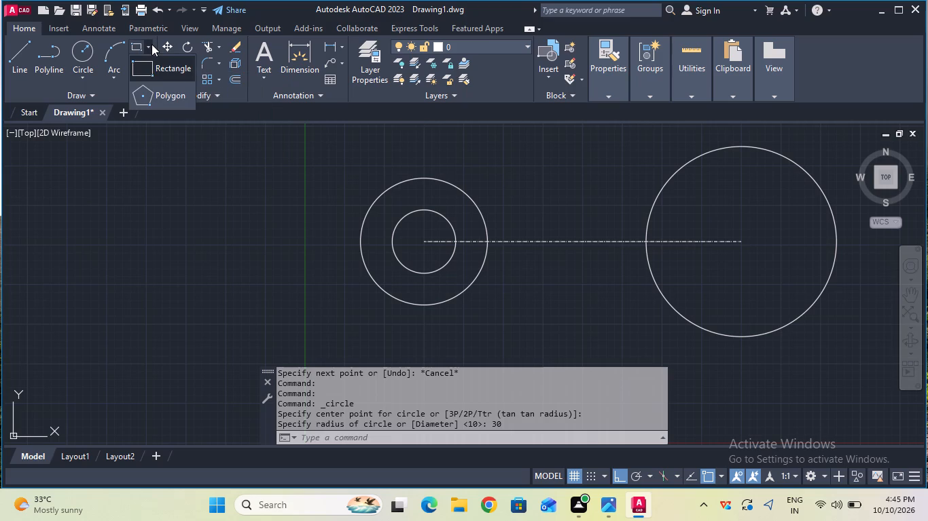
{"action": "left_click", "coordinate": [169, 94]}
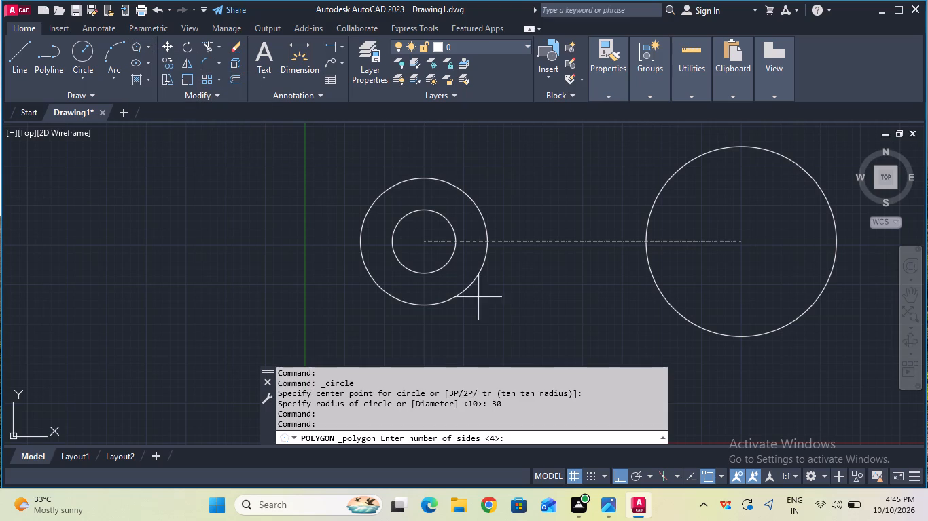
{"action": "left_click", "coordinate": [510, 431]}
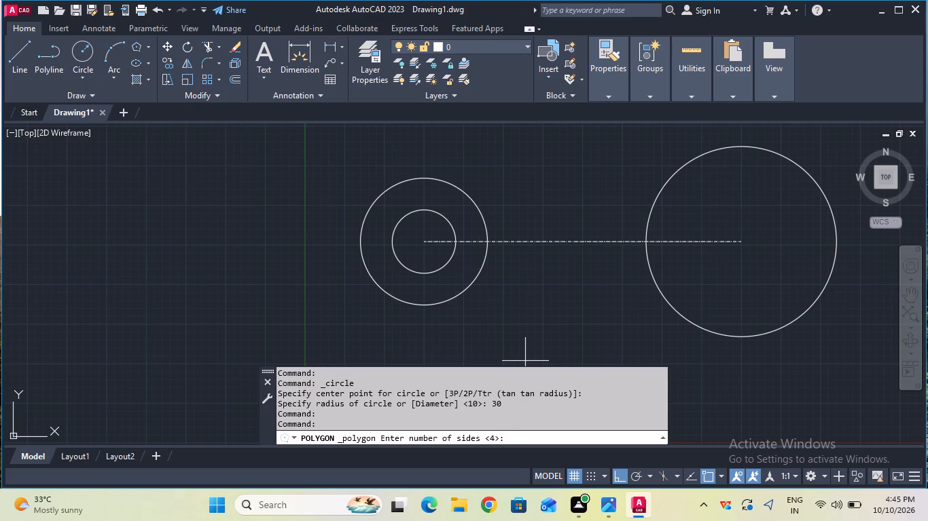
{"action": "key", "text": "6"}
{"action": "key", "text": "Return"}
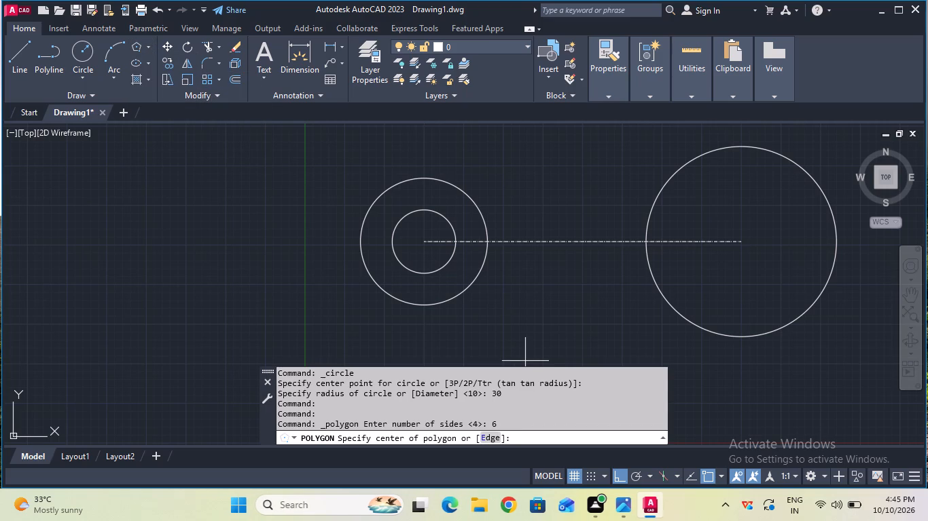
{"action": "left_click", "coordinate": [95, 234]}
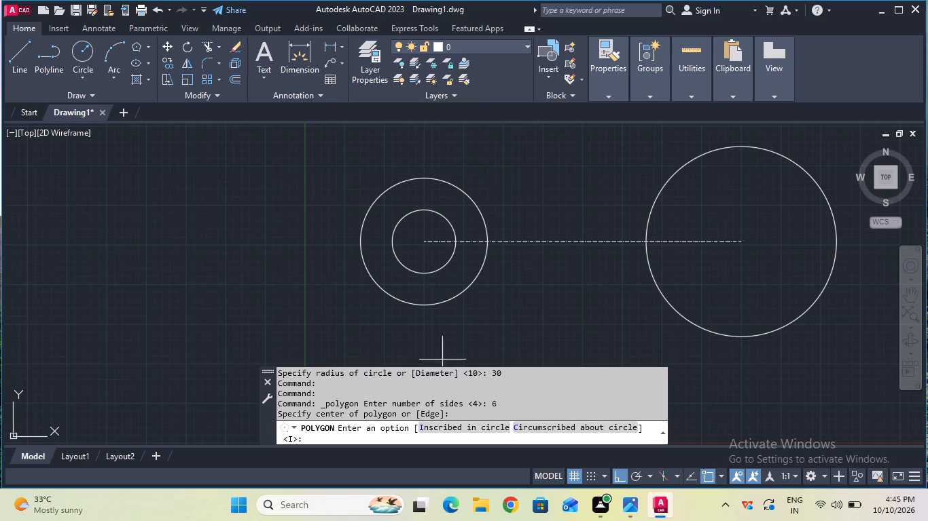
{"action": "left_click", "coordinate": [476, 425]}
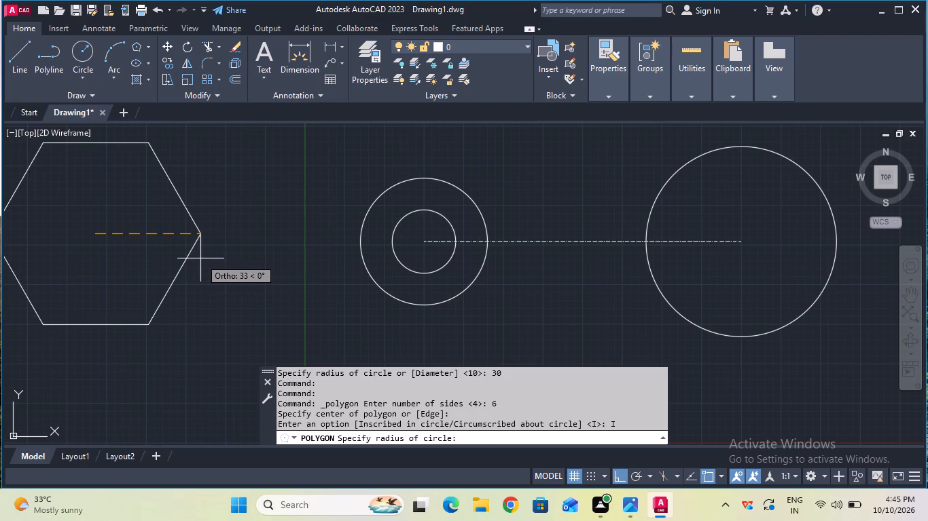
{"action": "middle_click_drag", "start_coordinate": [200, 258], "coordinate": [297, 265]}
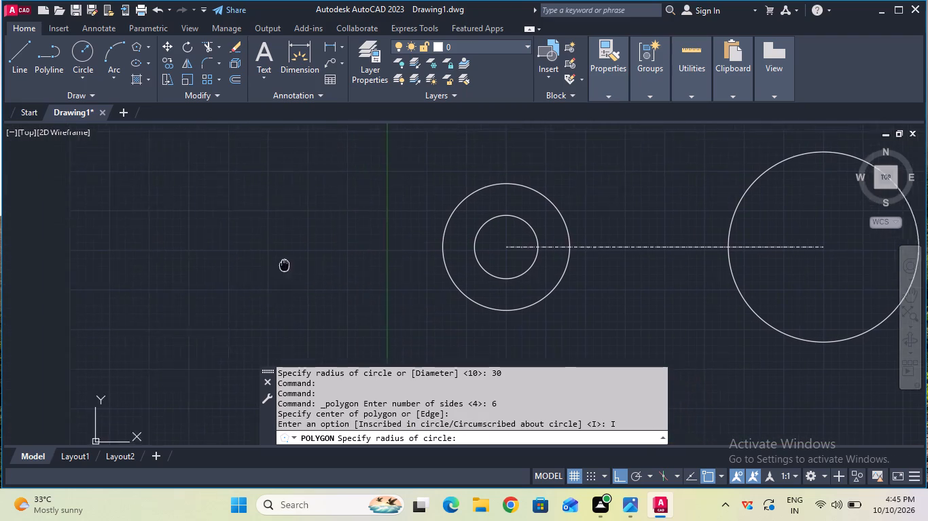
{"action": "middle_click_drag", "start_coordinate": [297, 265], "coordinate": [327, 267]}
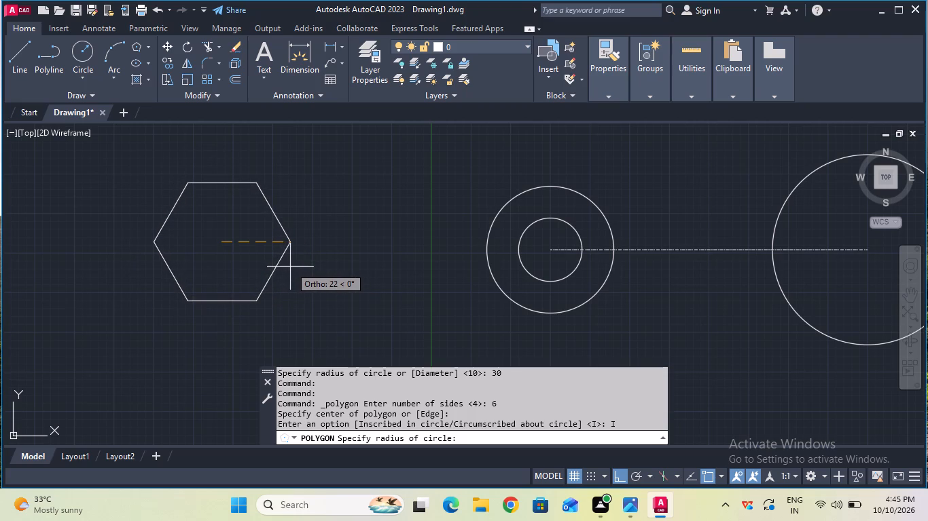
{"action": "left_click", "coordinate": [290, 267]}
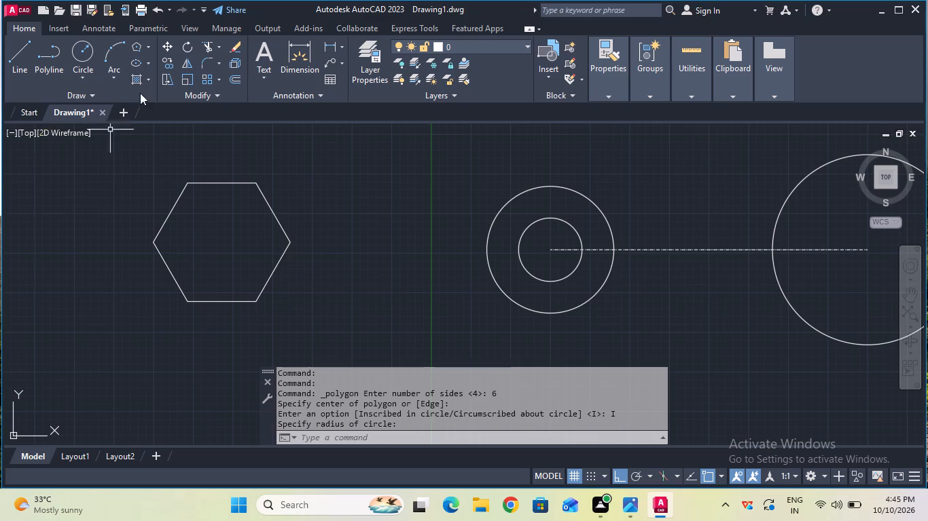
Measure the hexagon's corner-to-corner width with a linear dimension without placing it.
{"action": "left_click", "coordinate": [327, 47]}
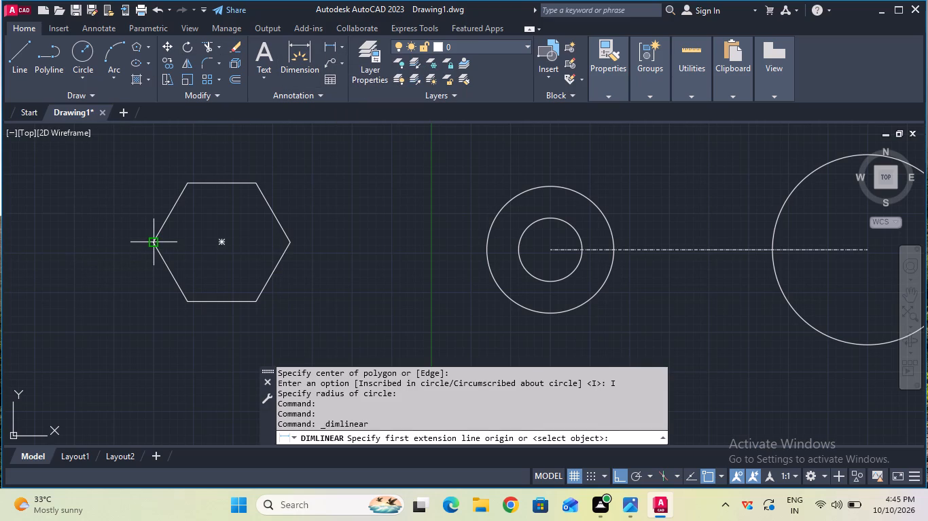
{"action": "left_click", "coordinate": [156, 242]}
{"action": "left_click", "coordinate": [287, 239]}
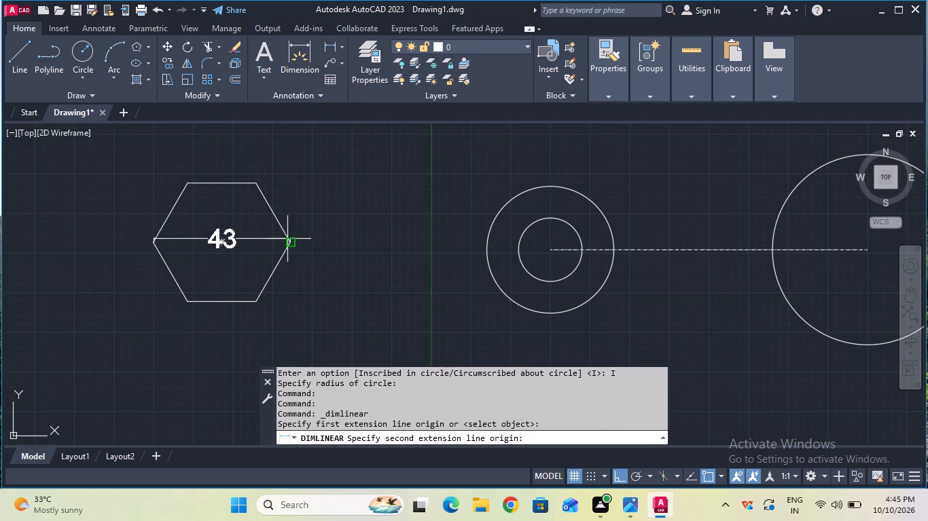
{"action": "key", "text": "Escape"}
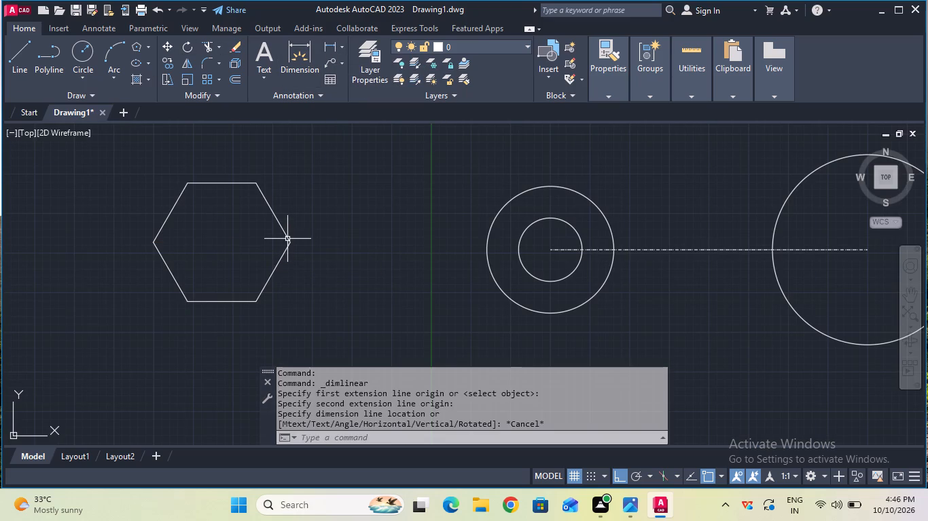
Offset the hexagon inward by 1.5 units.
{"action": "left_click", "coordinate": [234, 78]}
{"action": "left_click", "coordinate": [221, 184]}
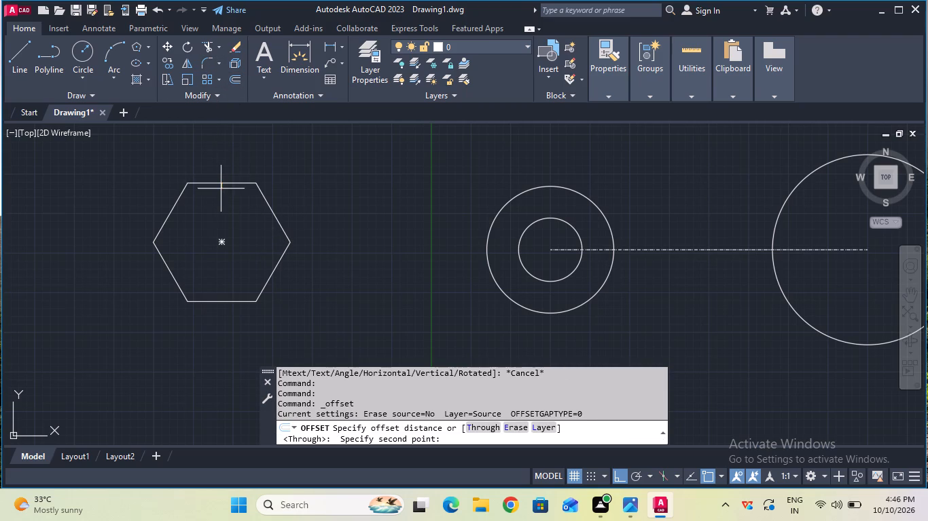
{"action": "type", "text": "1.5"}
{"action": "key", "text": "Return"}
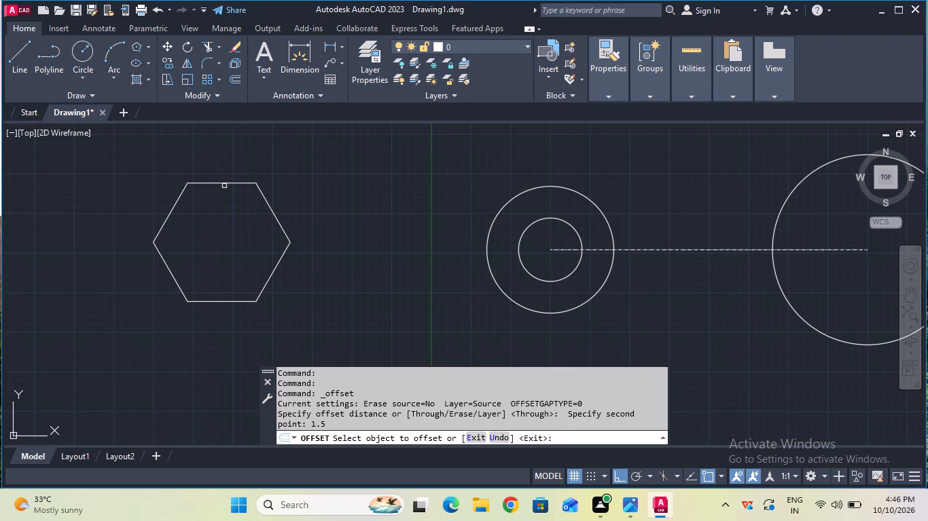
{"action": "left_click", "coordinate": [224, 184]}
{"action": "left_click", "coordinate": [224, 191]}
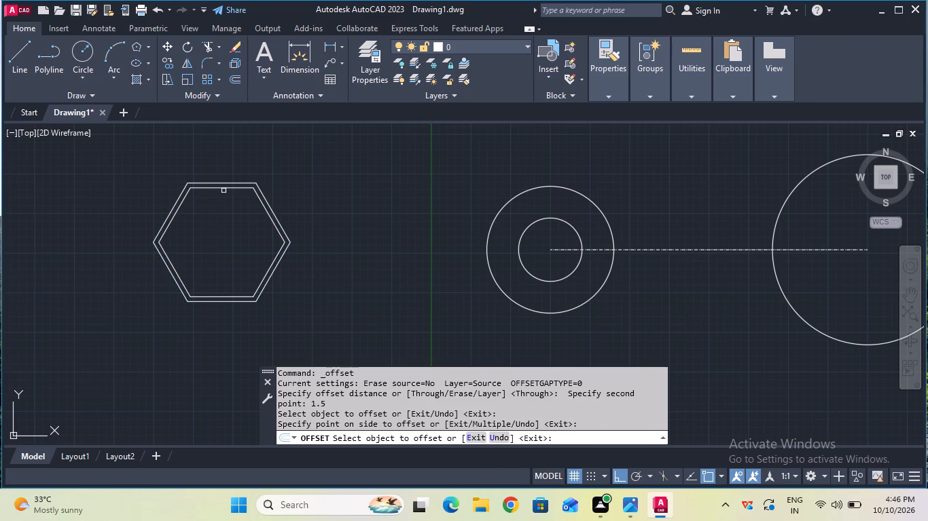
{"action": "key", "text": "Escape"}
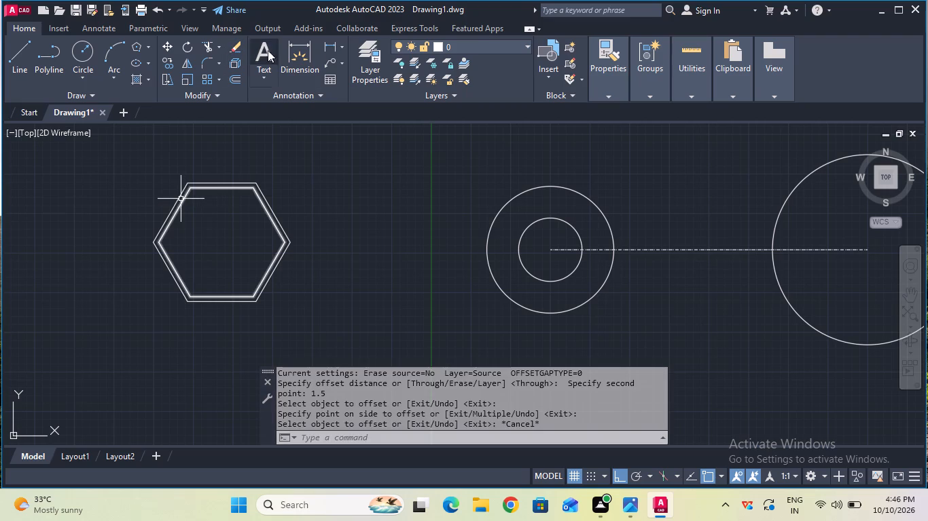
Measure the inner hexagon's corner-to-corner width with a linear dimension without placing it.
{"action": "left_click", "coordinate": [330, 52]}
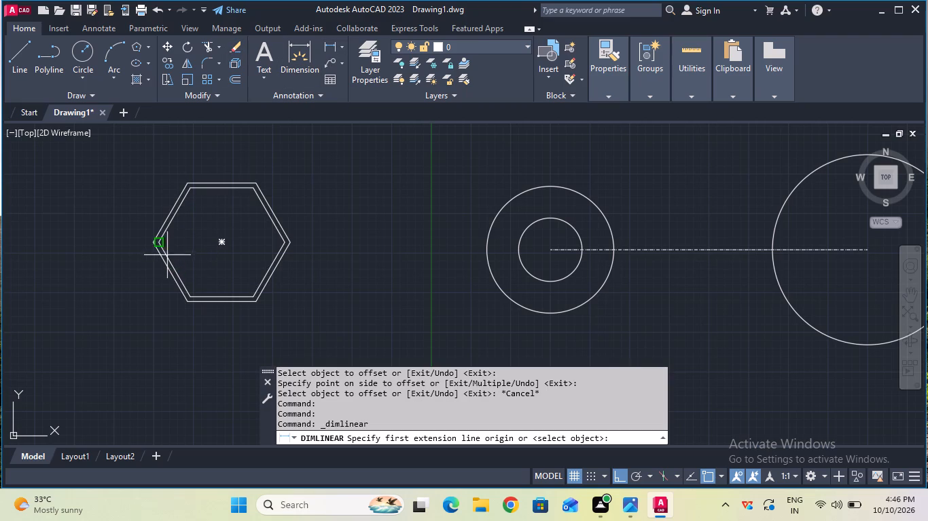
{"action": "left_click", "coordinate": [162, 241]}
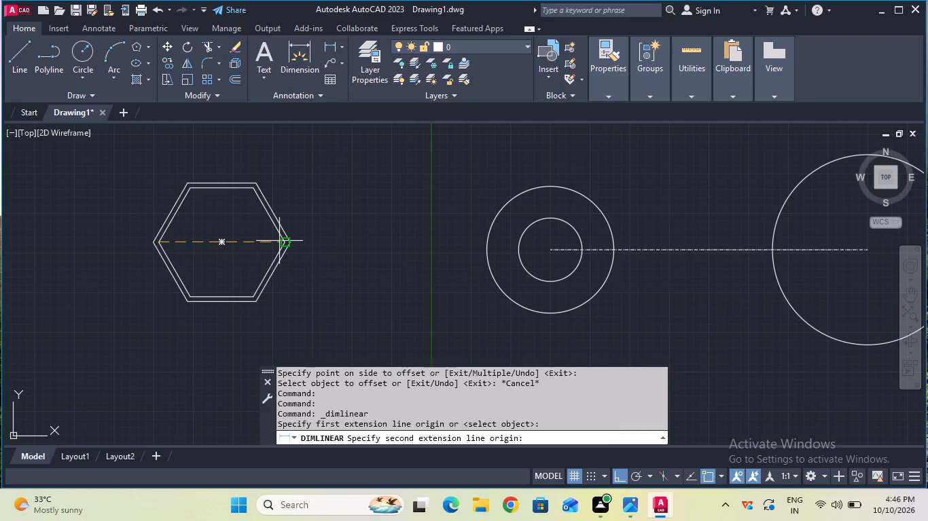
{"action": "left_click", "coordinate": [279, 241]}
{"action": "key", "text": "Escape"}
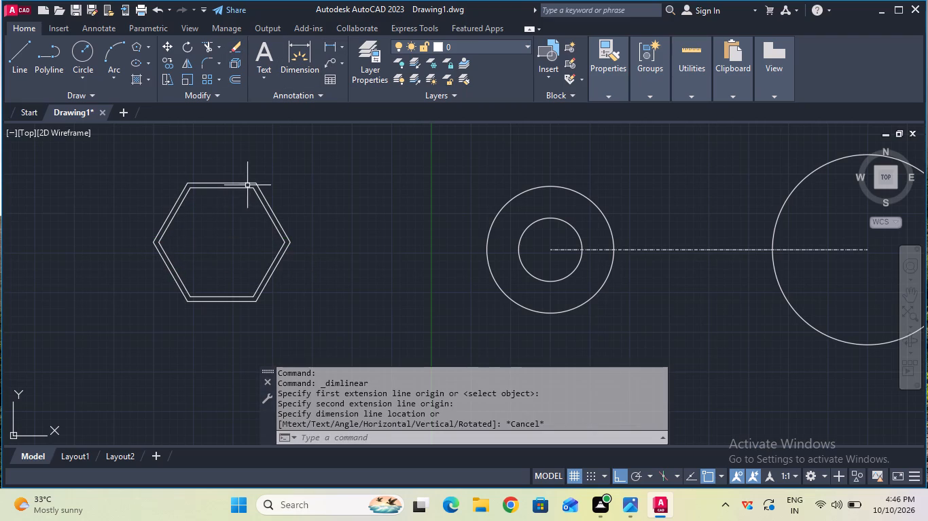
Delete the outer original hexagon, keeping the inner offset copy.
{"action": "left_click", "coordinate": [249, 182]}
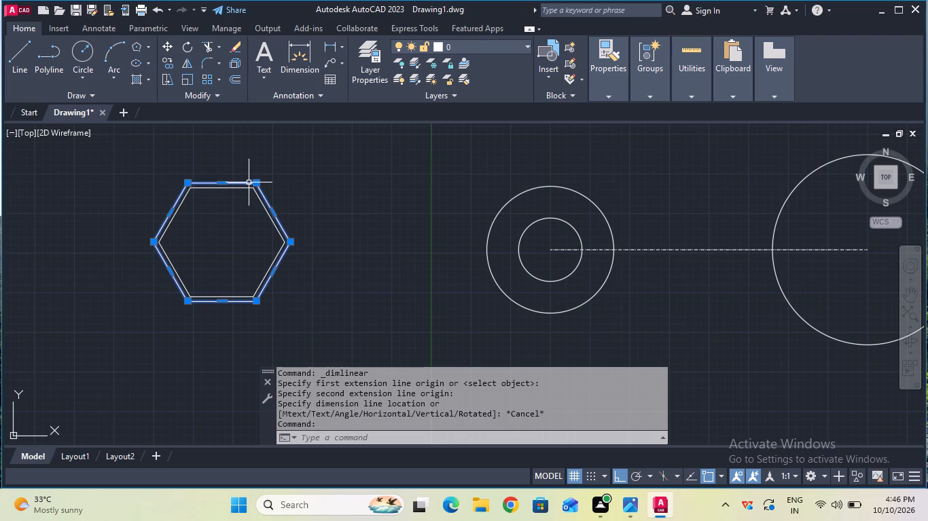
{"action": "key", "text": "Delete"}
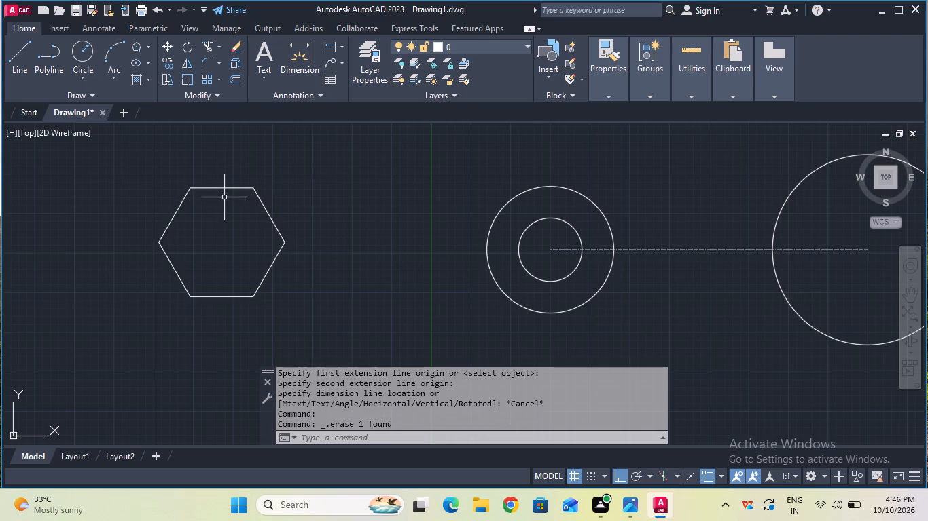
Move the remaining hexagon by its center onto the center of the radius 30 circle.
{"action": "left_click", "coordinate": [94, 168]}
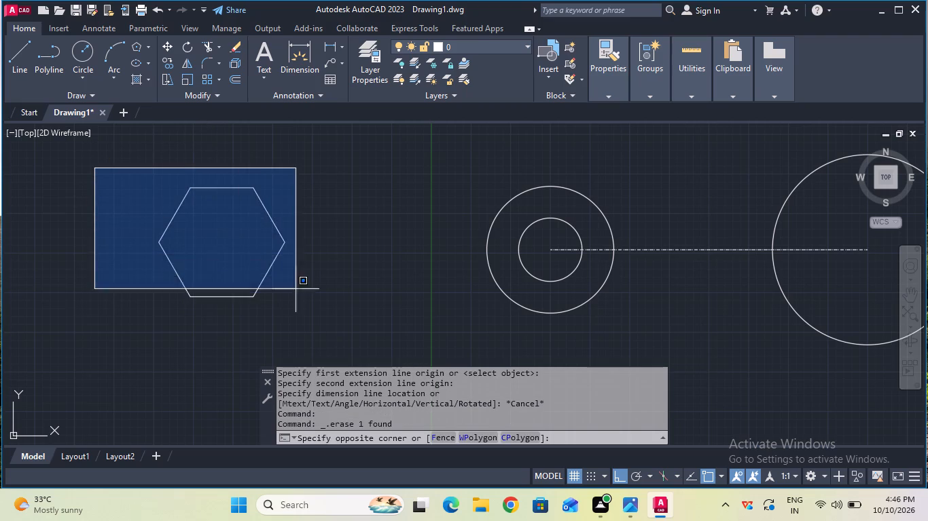
{"action": "left_click", "coordinate": [311, 311]}
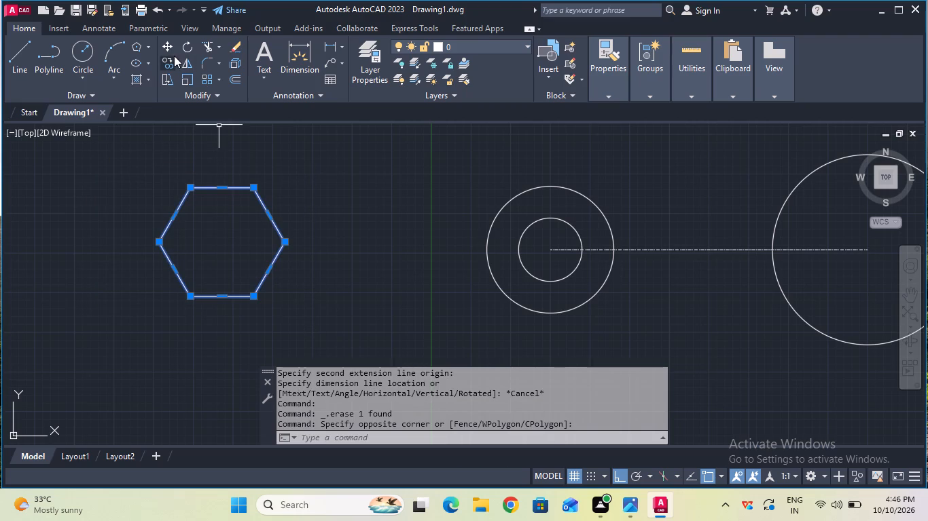
{"action": "left_click", "coordinate": [169, 49]}
{"action": "left_click", "coordinate": [223, 244]}
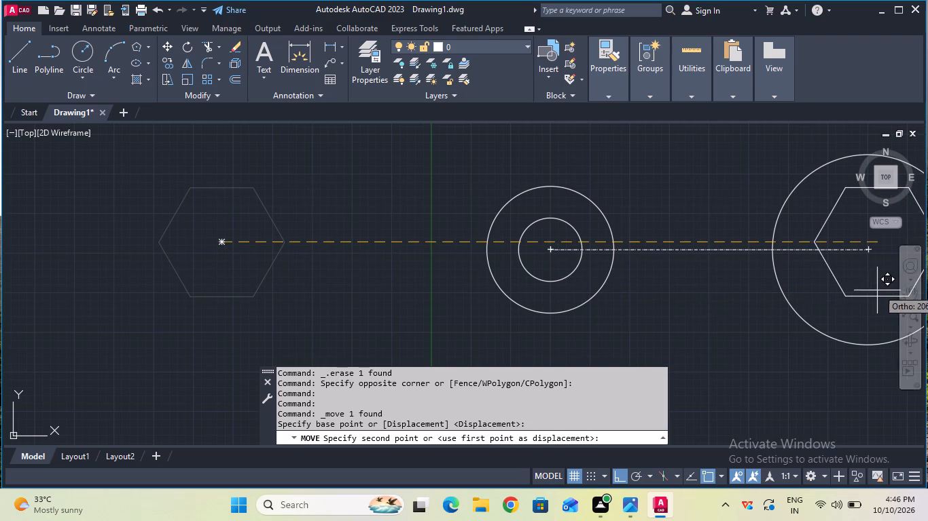
{"action": "left_click", "coordinate": [868, 252]}
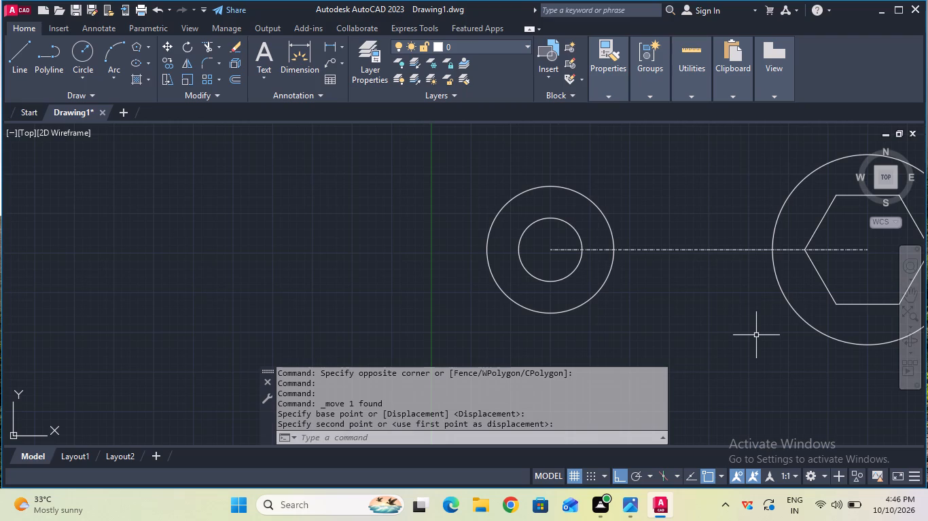
Measure the length of the hexagon's bottom side with a linear dimension without placing it.
{"action": "middle_click_drag", "start_coordinate": [756, 335], "coordinate": [453, 312]}
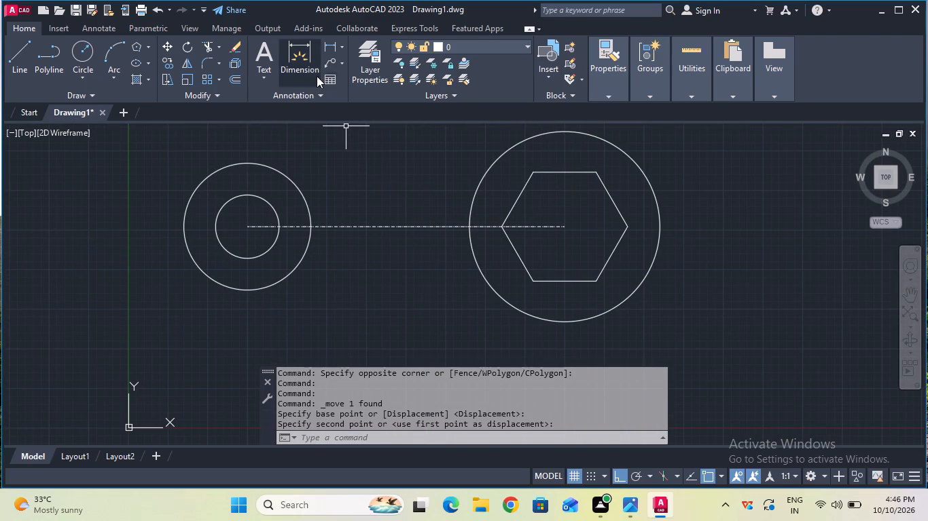
{"action": "left_click", "coordinate": [333, 42]}
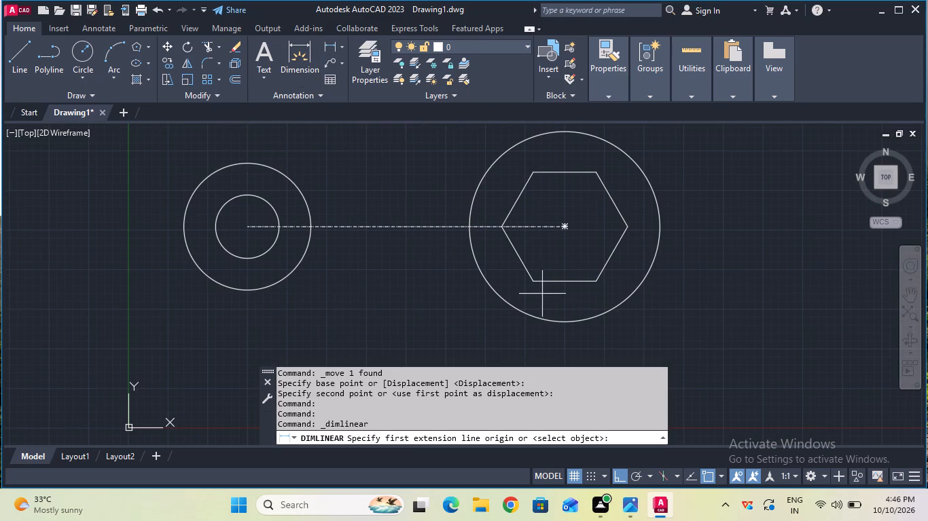
{"action": "left_click", "coordinate": [531, 282]}
{"action": "left_click", "coordinate": [598, 284]}
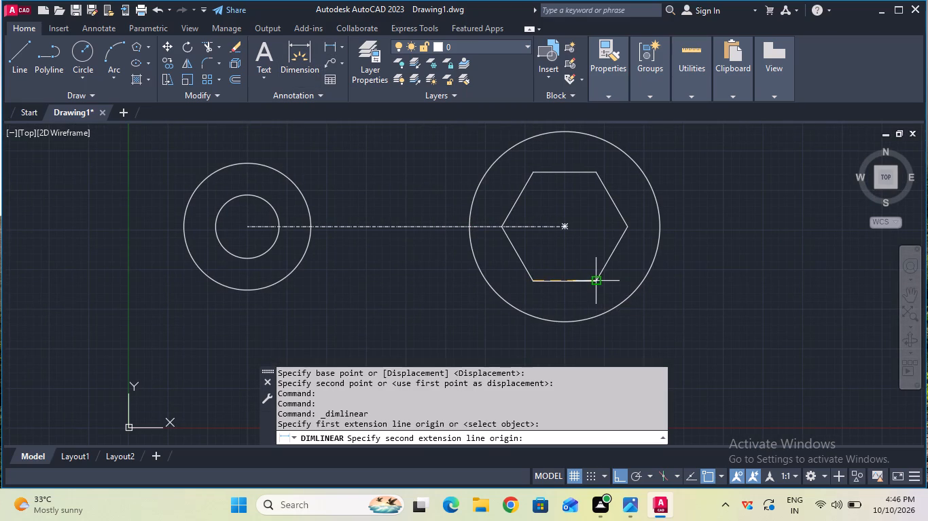
{"action": "key", "text": "Escape"}
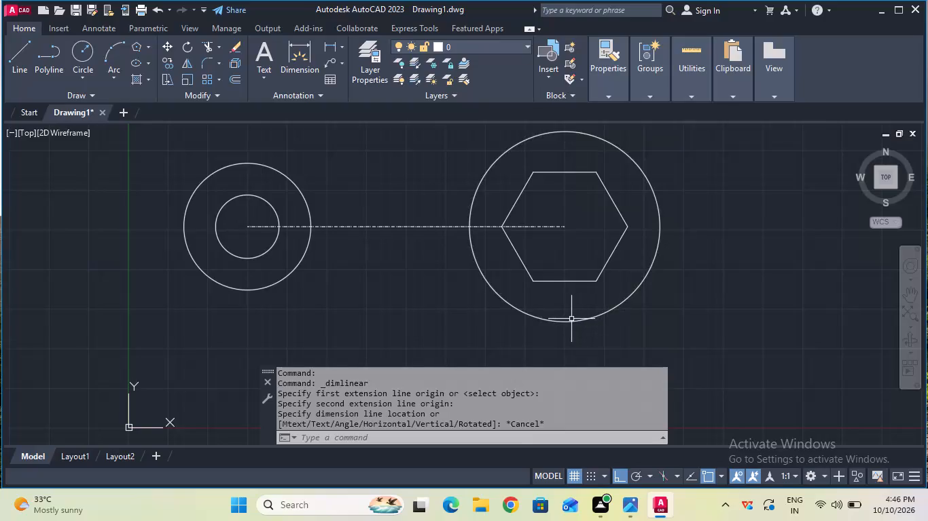
Draw a radius 60 circle above the centerline, tangent to the radius 20 and radius 30 circles.
{"action": "scroll", "coordinate": [571, 319], "scroll_direction": "down", "scroll_amount": 1}
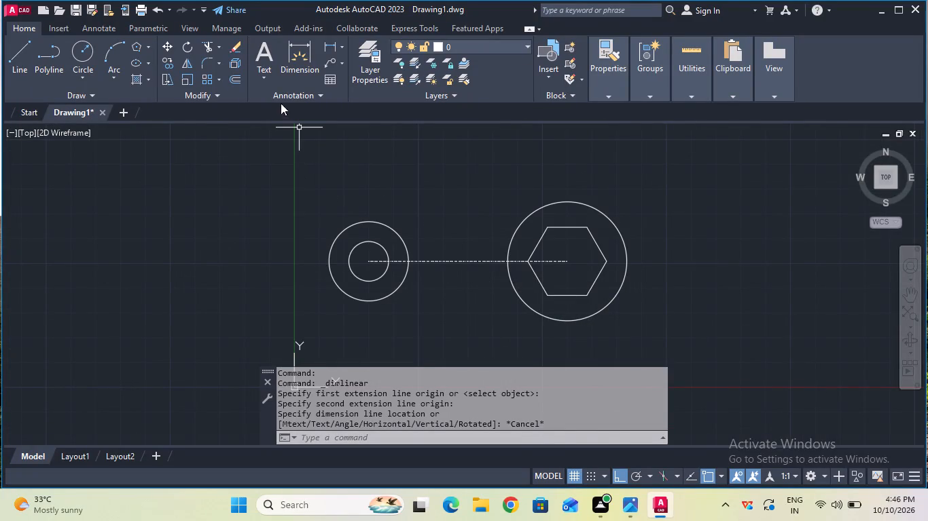
{"action": "left_click", "coordinate": [79, 76]}
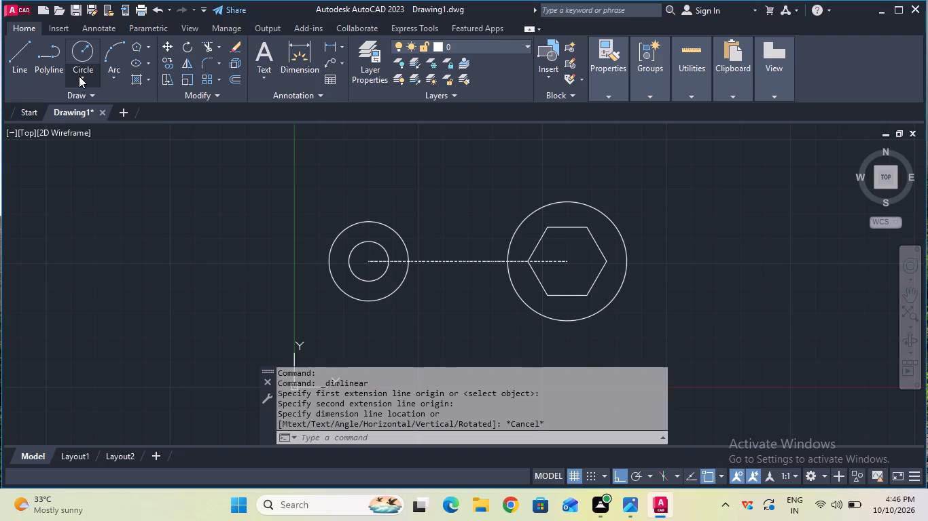
{"action": "left_click", "coordinate": [92, 207]}
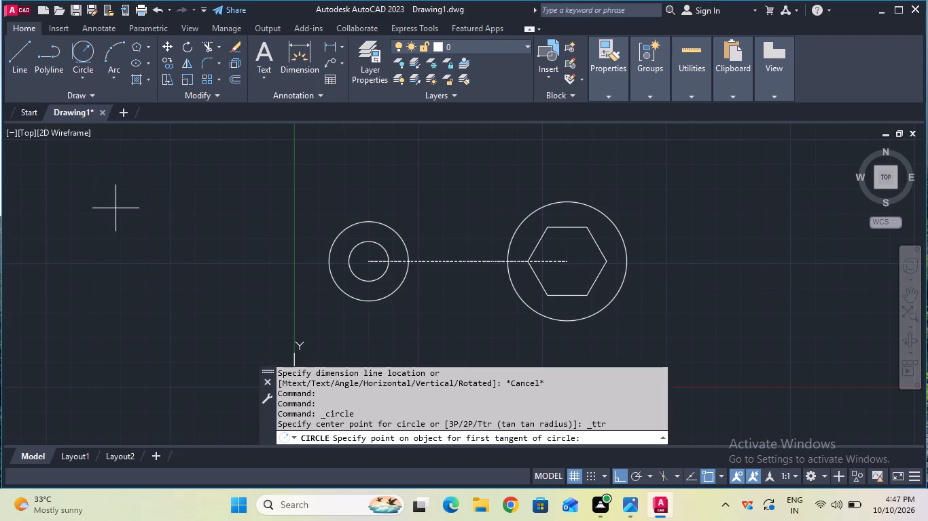
{"action": "left_click", "coordinate": [399, 237]}
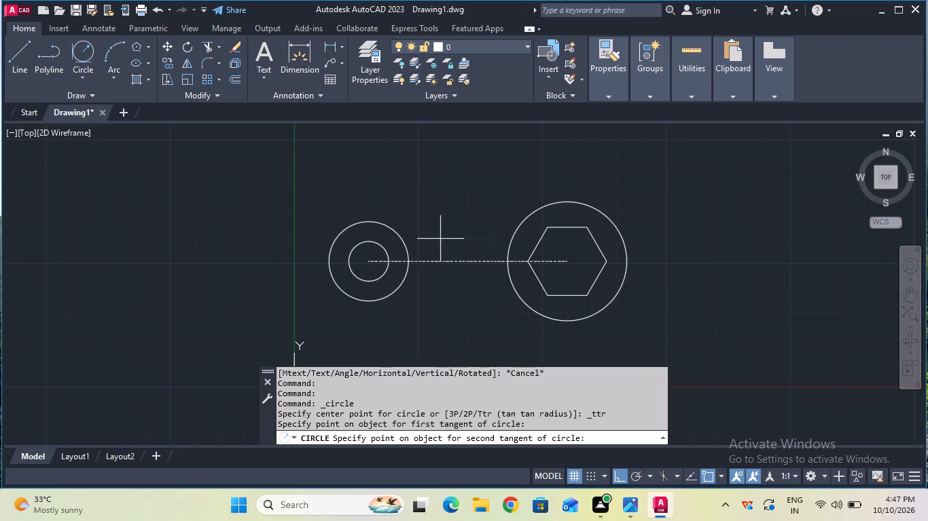
{"action": "left_click", "coordinate": [513, 237]}
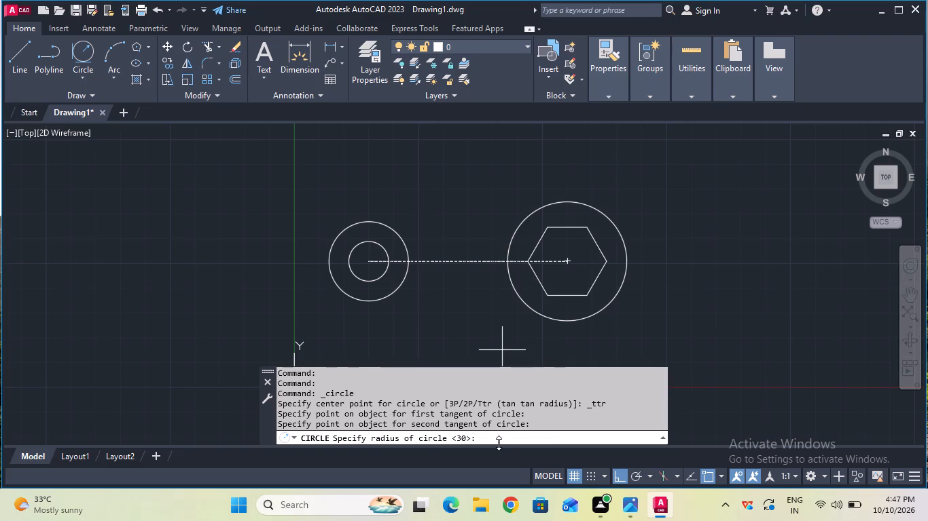
{"action": "left_click", "coordinate": [499, 443]}
{"action": "type", "text": "60"}
{"action": "key", "text": "Return"}
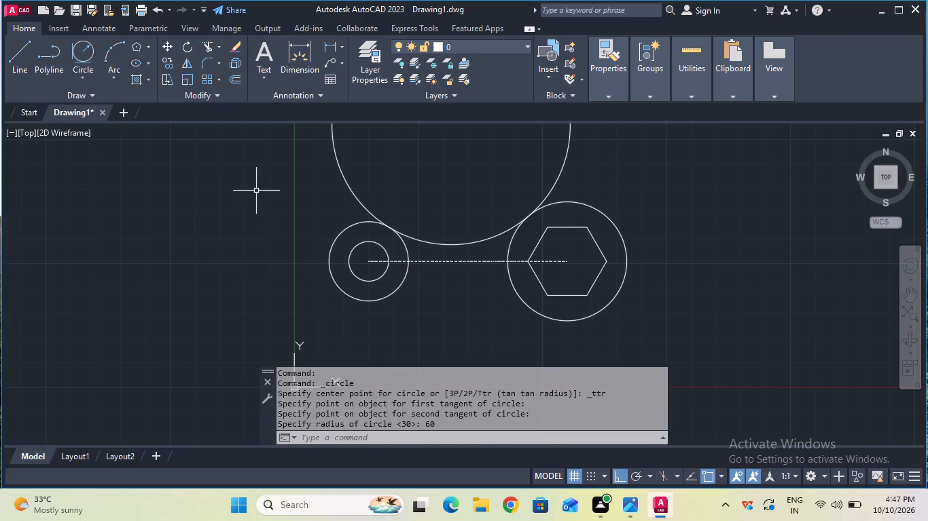
Trim away the outer part of the upper radius 60 circle, leaving the concave arc between the two tangent points.
{"action": "left_click", "coordinate": [207, 46]}
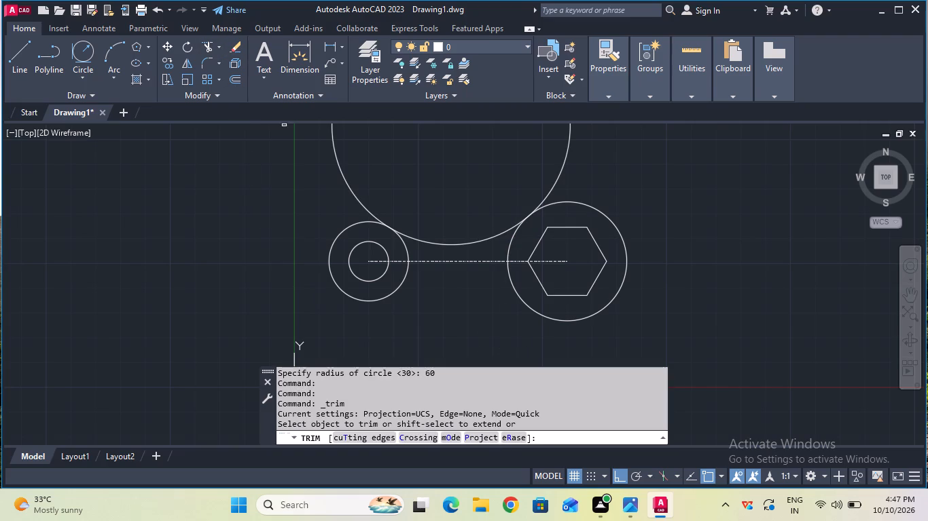
{"action": "left_click", "coordinate": [336, 161]}
{"action": "key", "text": "Escape"}
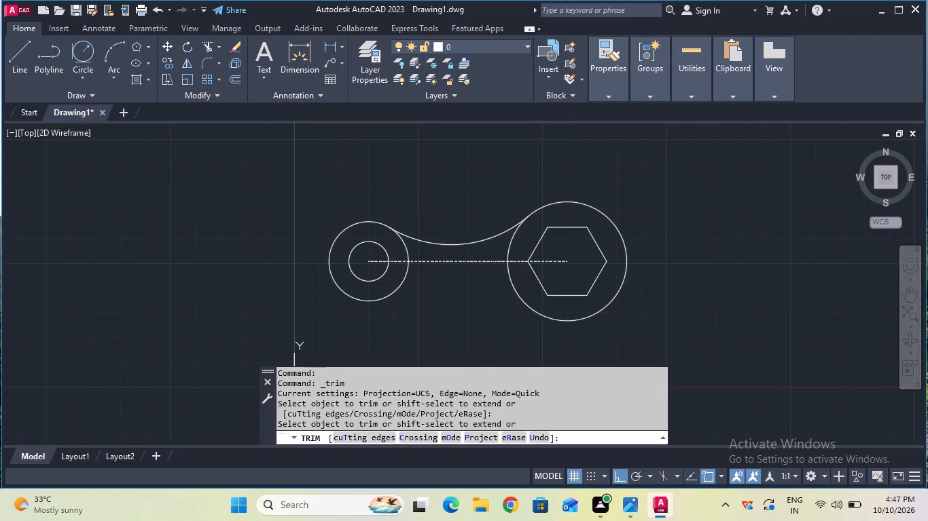
Draw a second radius 60 circle below the centerline, tangent to the undersides of the radius 20 and radius 30 circles.
{"action": "middle_click_drag", "start_coordinate": [433, 296], "coordinate": [448, 252]}
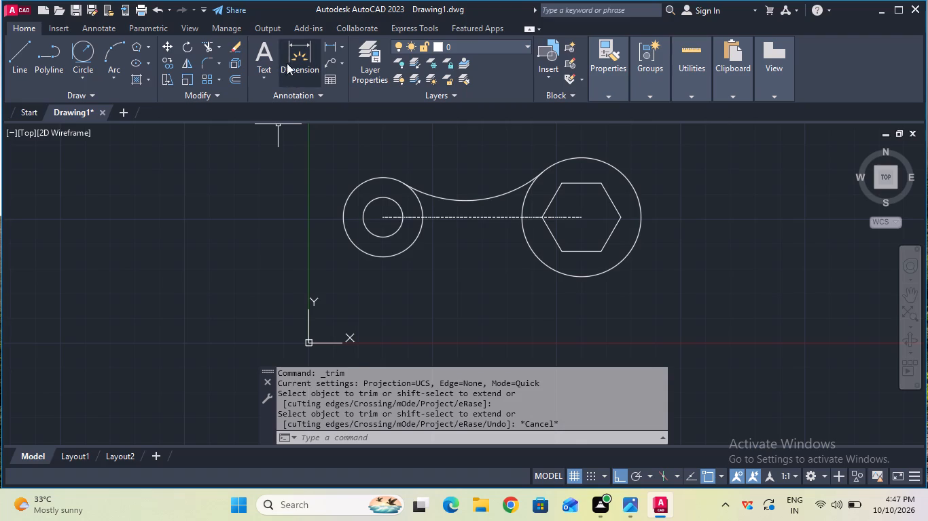
{"action": "left_click", "coordinate": [96, 50]}
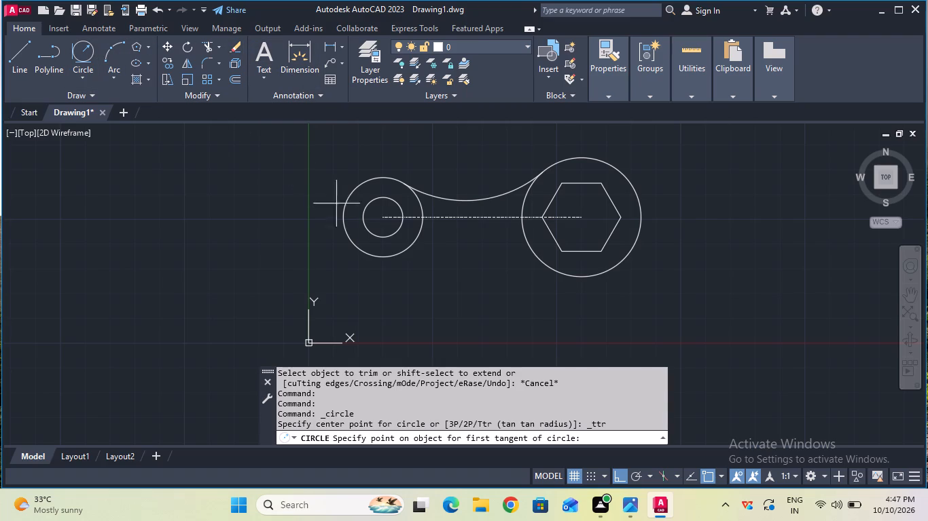
{"action": "left_click", "coordinate": [380, 256]}
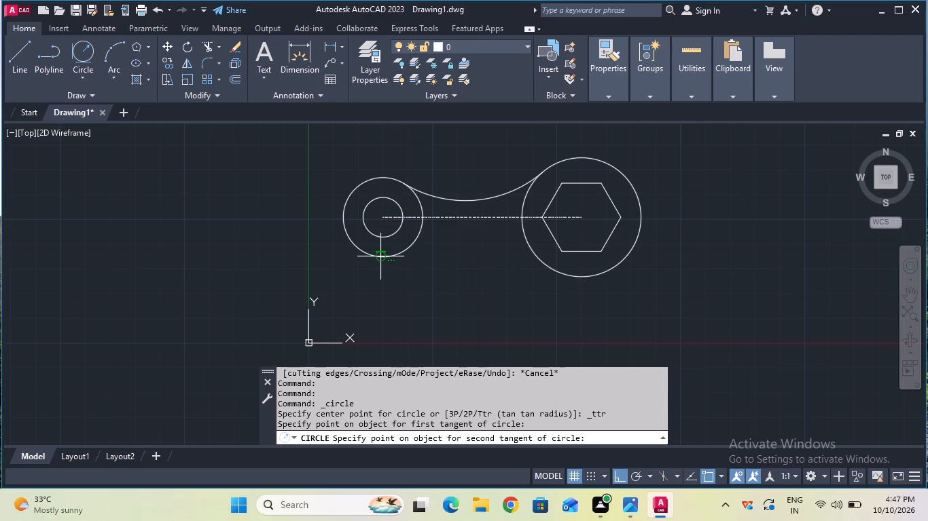
{"action": "left_click", "coordinate": [561, 274]}
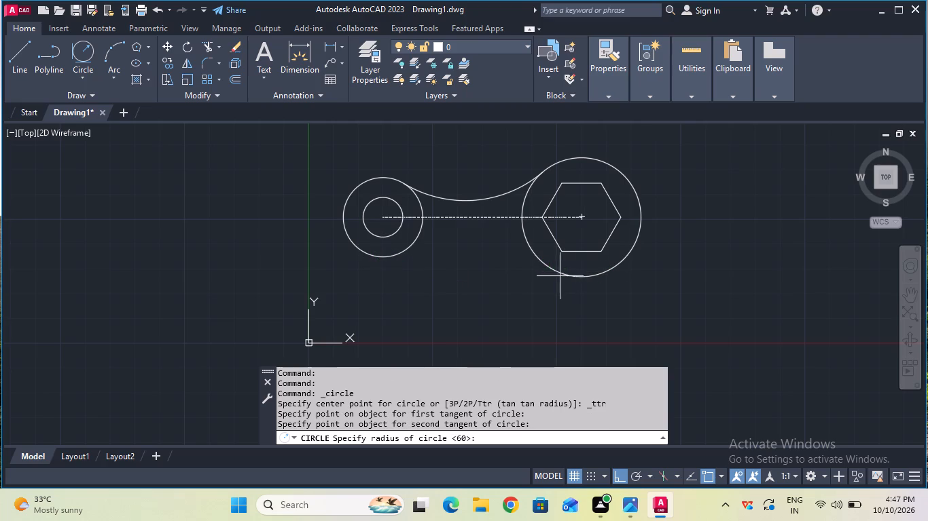
{"action": "left_click", "coordinate": [538, 431]}
{"action": "type", "text": "60"}
{"action": "key", "text": "Return"}
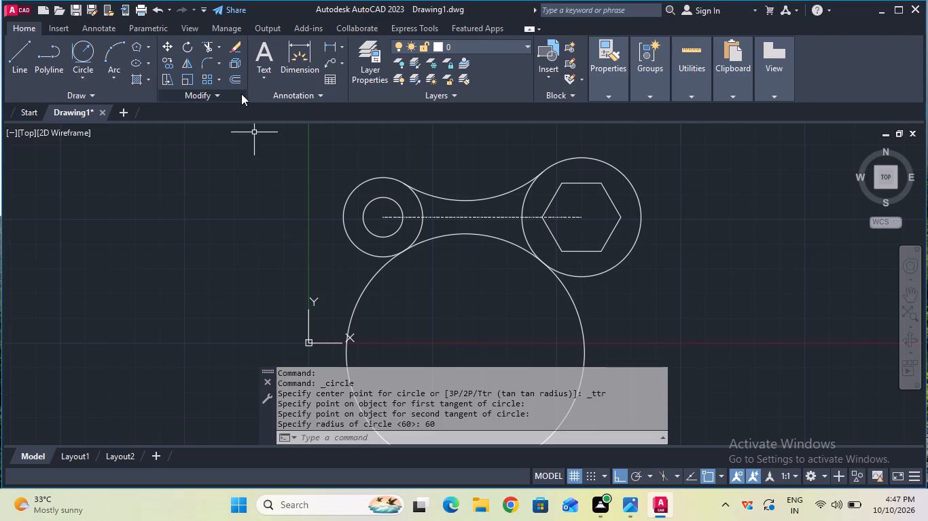
Trim away the outer part of the lower radius 60 circle, leaving the concave arc between the two tangent points.
{"action": "left_click", "coordinate": [207, 49]}
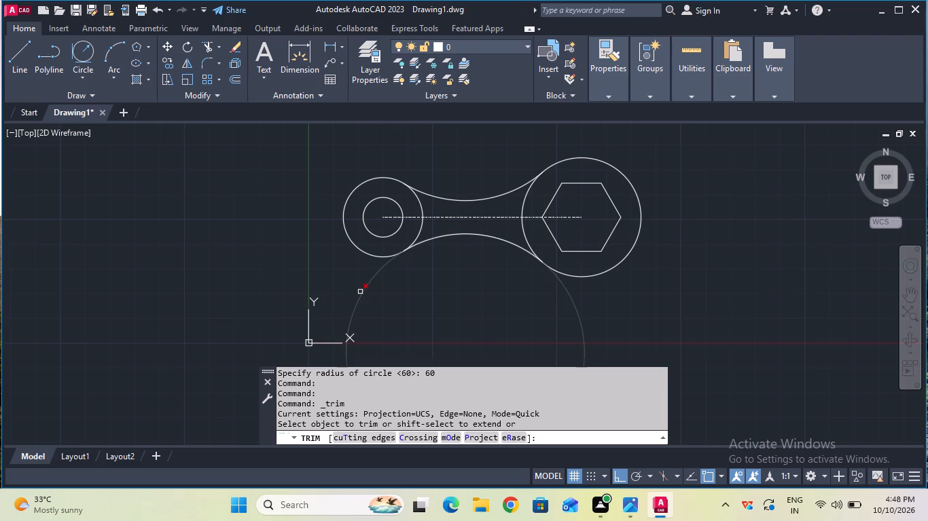
{"action": "left_click", "coordinate": [360, 292]}
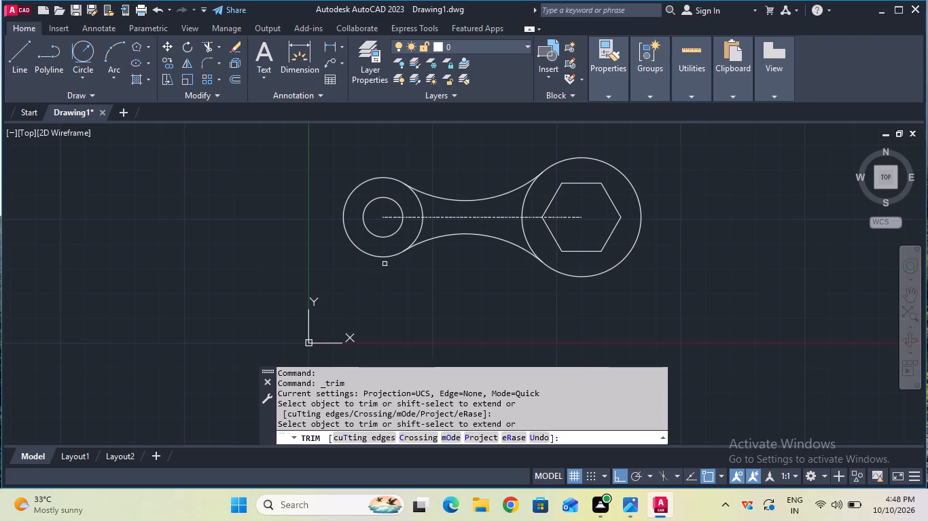
Trim the inner portions of the radius 20 and radius 30 circles between the two concave arcs, leaving one continuous wrench outline.
{"action": "left_click", "coordinate": [419, 227]}
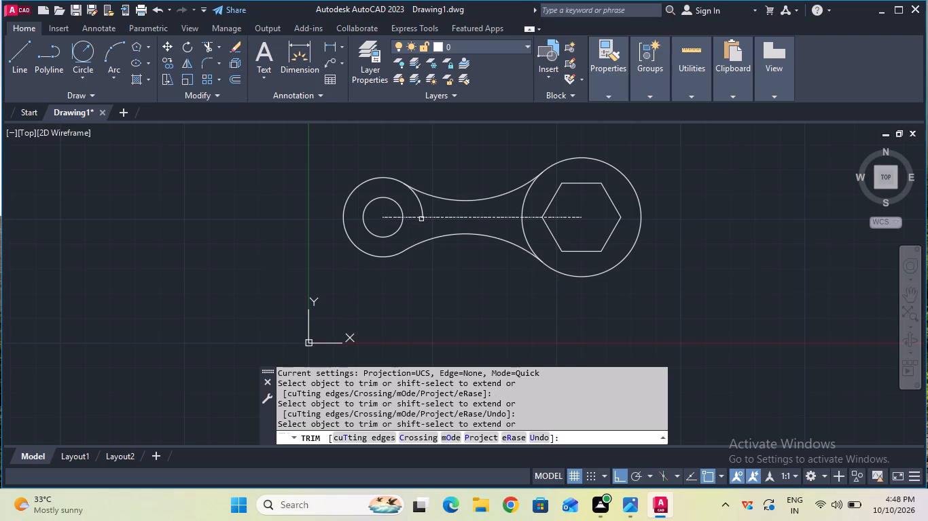
{"action": "left_click", "coordinate": [421, 207]}
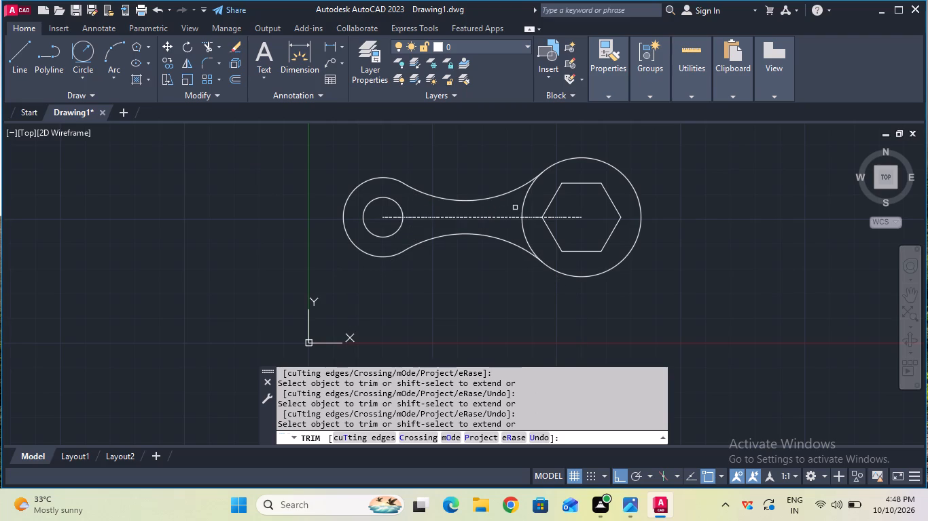
{"action": "left_click_drag", "start_coordinate": [529, 205], "coordinate": [522, 208]}
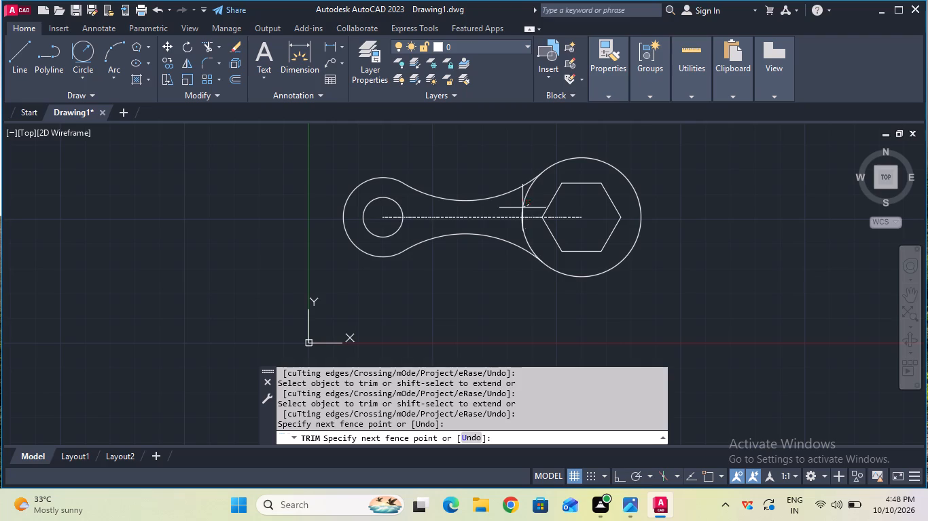
{"action": "left_click_drag", "start_coordinate": [522, 208], "coordinate": [522, 209]}
{"action": "left_click", "coordinate": [510, 209]}
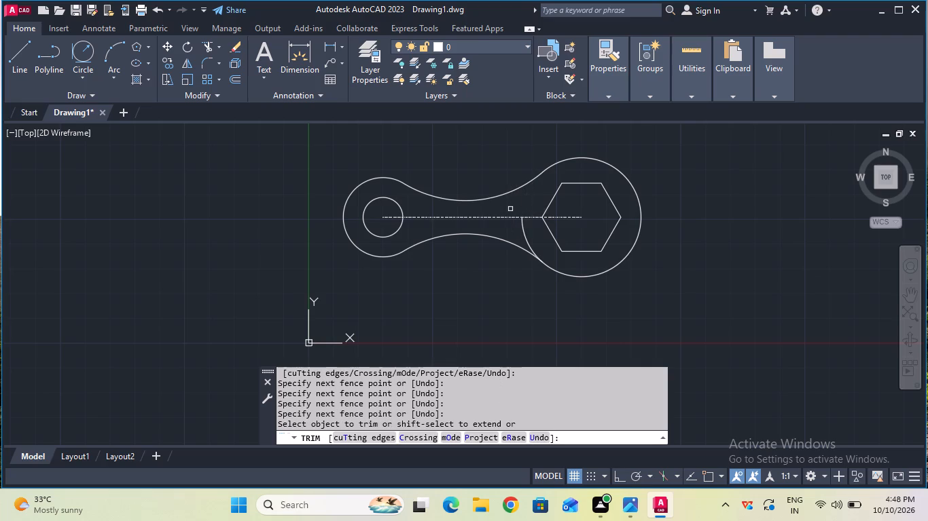
{"action": "left_click_drag", "start_coordinate": [514, 227], "coordinate": [527, 233]}
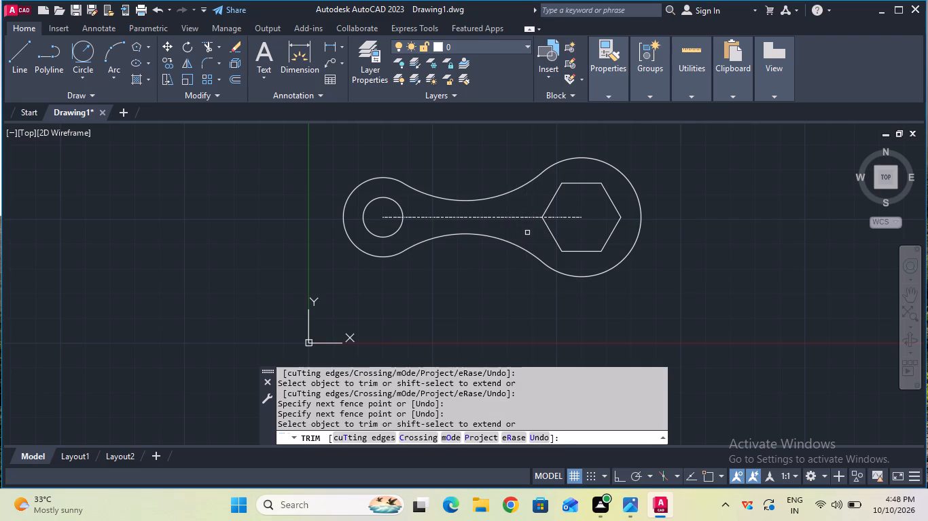
{"action": "key", "text": "Escape"}
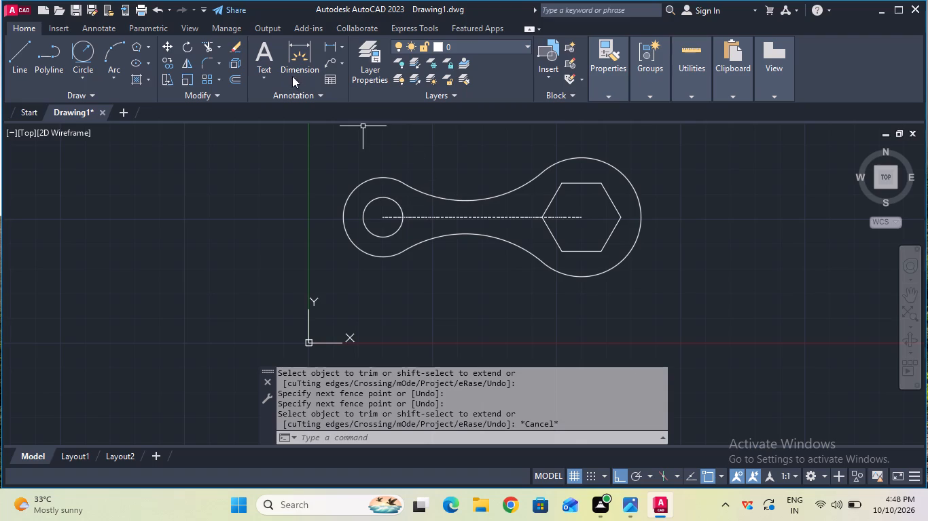
Measure the length of the hexagon's bottom edge with a linear dimension preview, without placing the dimension.
{"action": "left_click", "coordinate": [331, 47]}
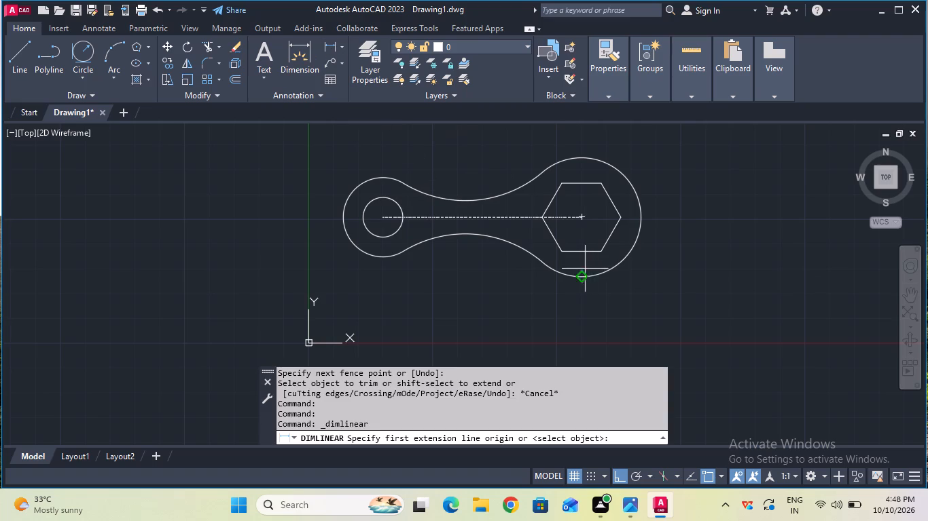
{"action": "left_click", "coordinate": [566, 249]}
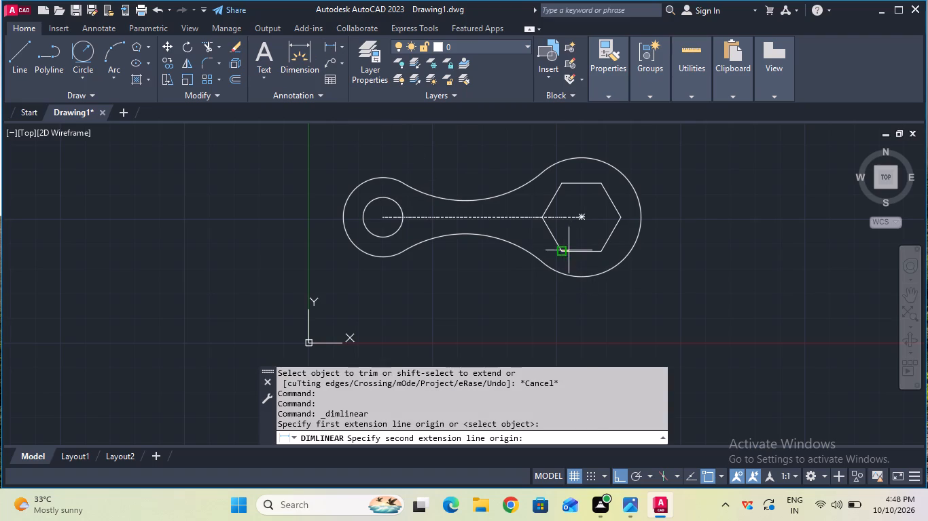
{"action": "left_click", "coordinate": [596, 252]}
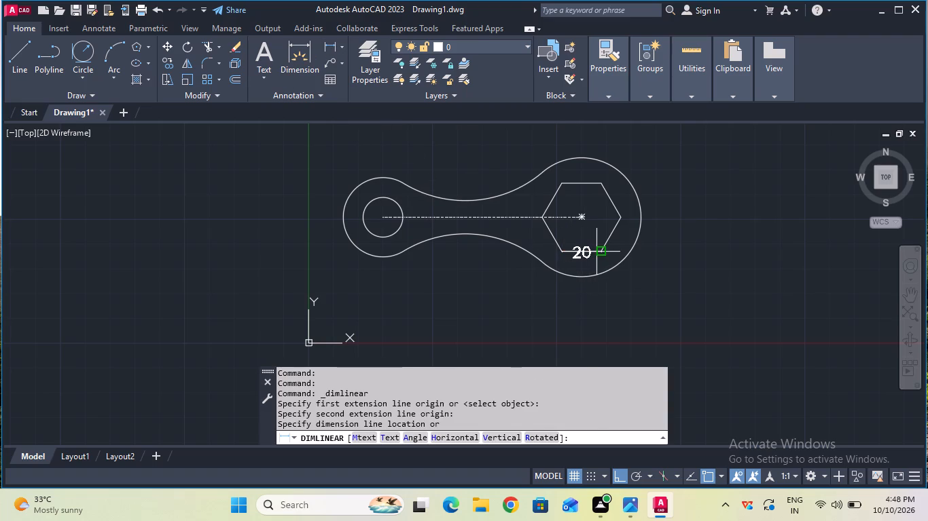
{"action": "key", "text": "Escape"}
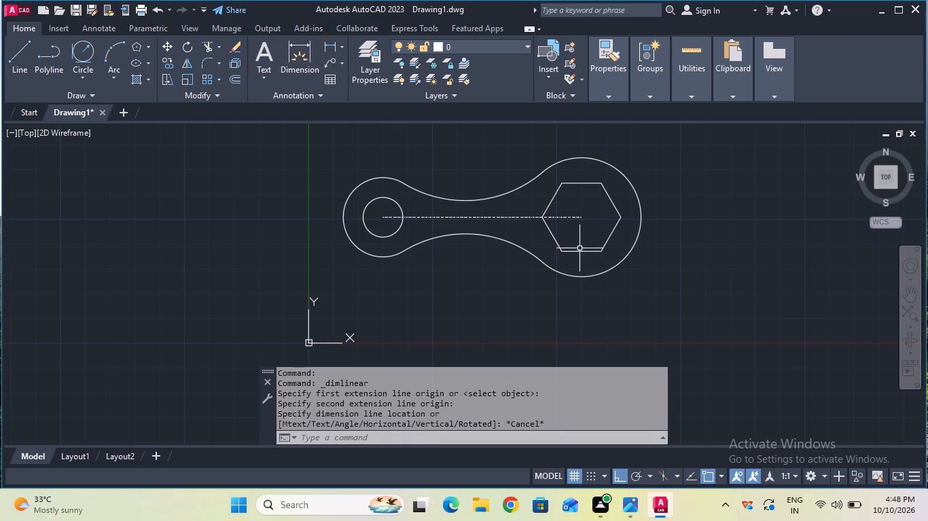
Select the whole wrench drawing and join the connected outline arcs into a single polyline.
{"action": "scroll", "coordinate": [578, 257], "scroll_direction": "down", "scroll_amount": 1}
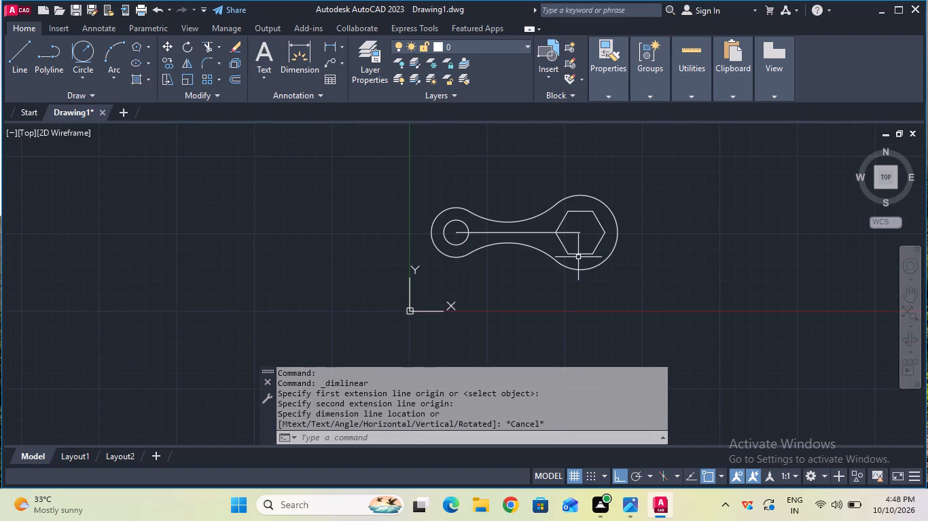
{"action": "scroll", "coordinate": [578, 257], "scroll_direction": "up", "scroll_amount": 1}
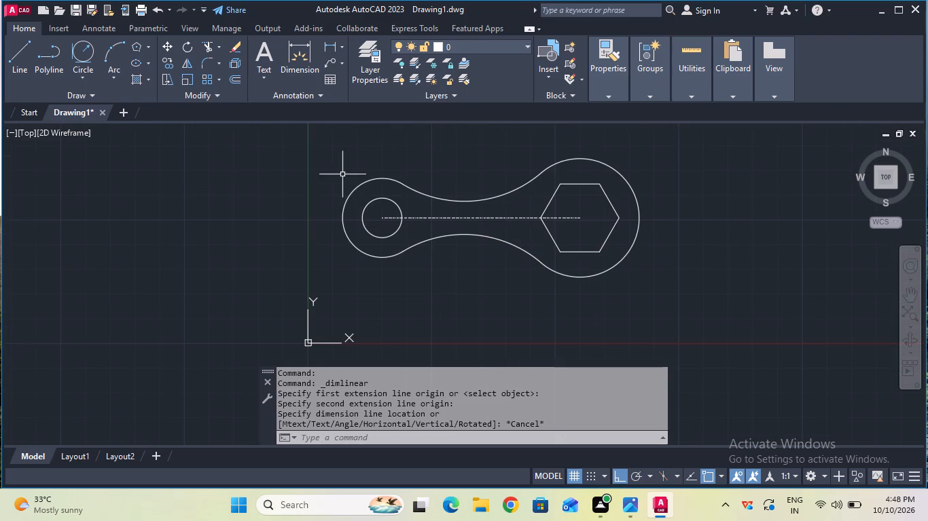
{"action": "left_click", "coordinate": [310, 128]}
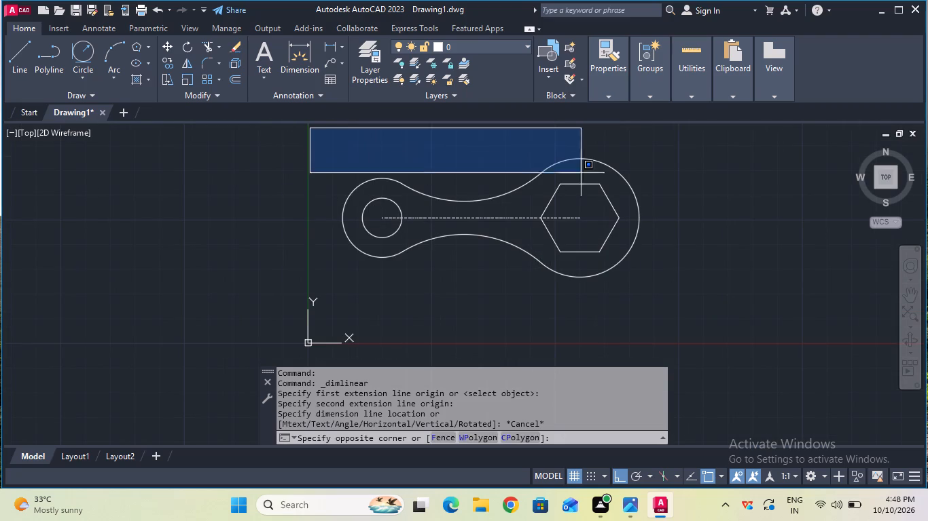
{"action": "left_click", "coordinate": [732, 320]}
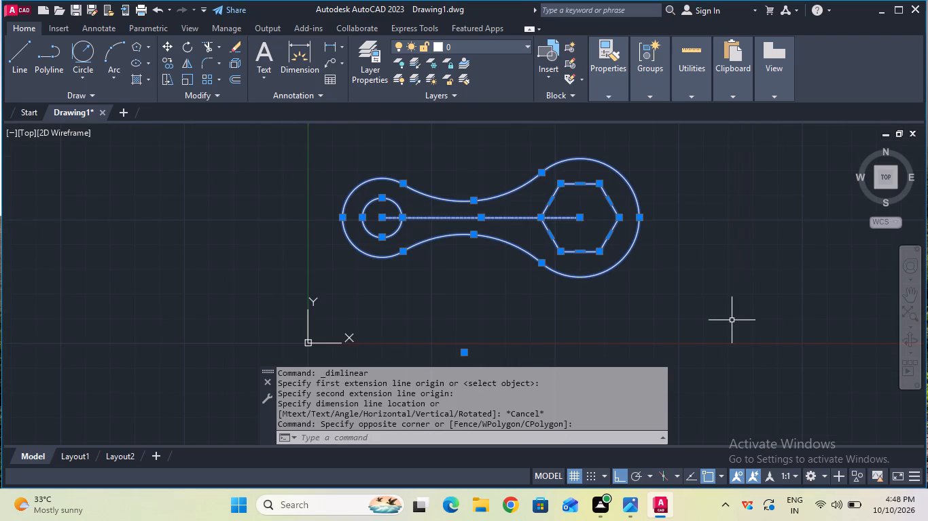
{"action": "type", "text": "join"}
{"action": "key", "text": "Return"}
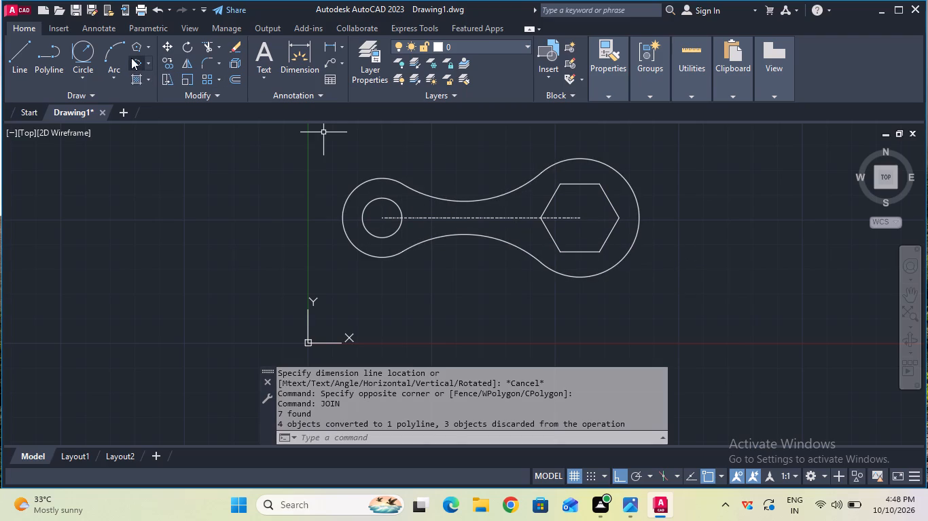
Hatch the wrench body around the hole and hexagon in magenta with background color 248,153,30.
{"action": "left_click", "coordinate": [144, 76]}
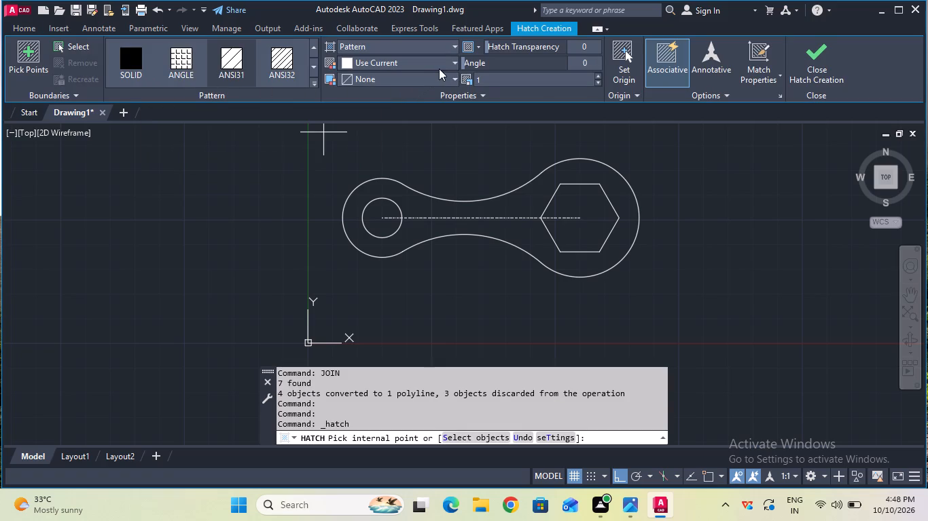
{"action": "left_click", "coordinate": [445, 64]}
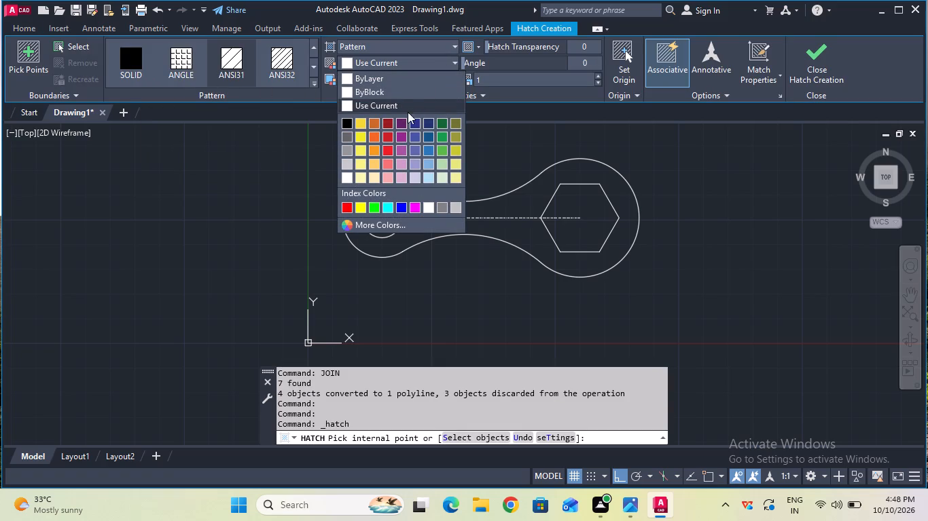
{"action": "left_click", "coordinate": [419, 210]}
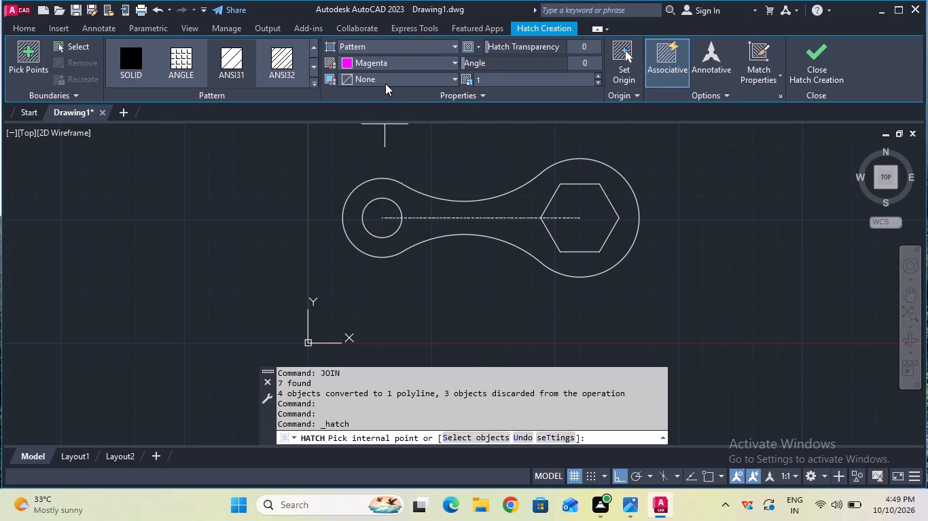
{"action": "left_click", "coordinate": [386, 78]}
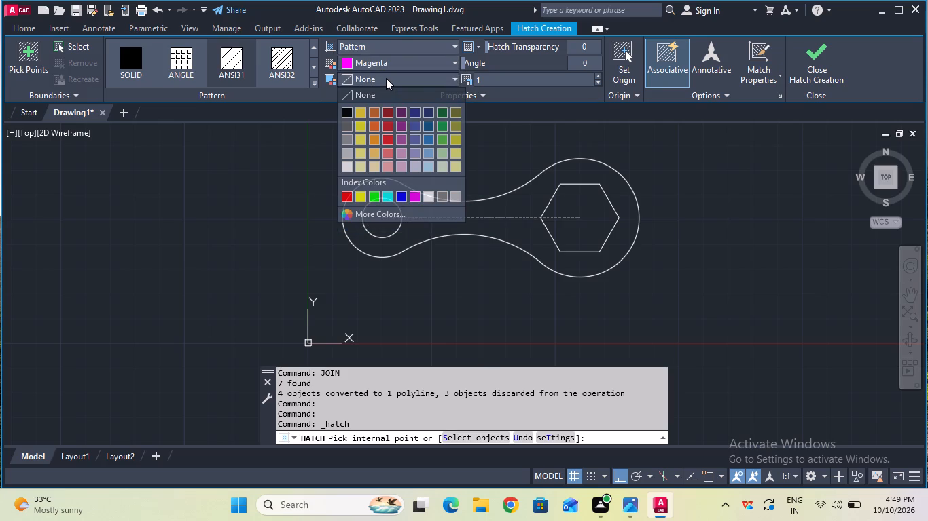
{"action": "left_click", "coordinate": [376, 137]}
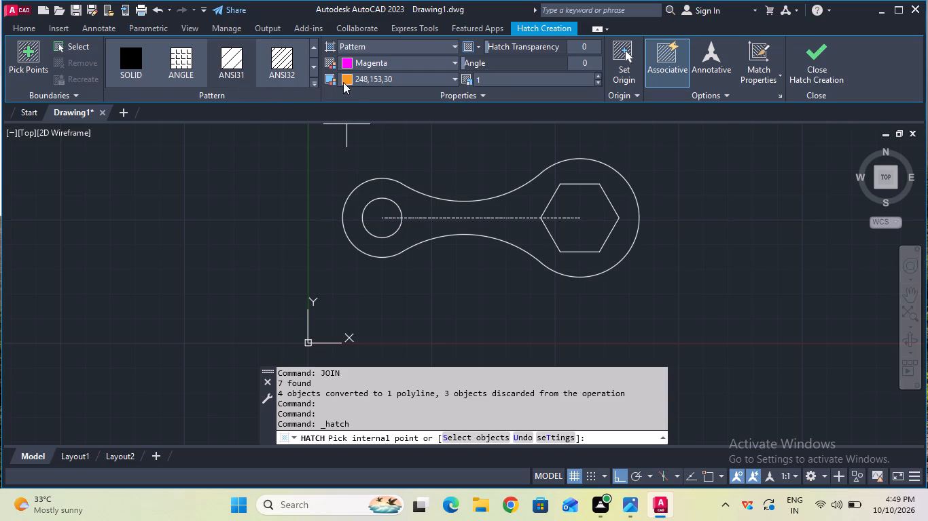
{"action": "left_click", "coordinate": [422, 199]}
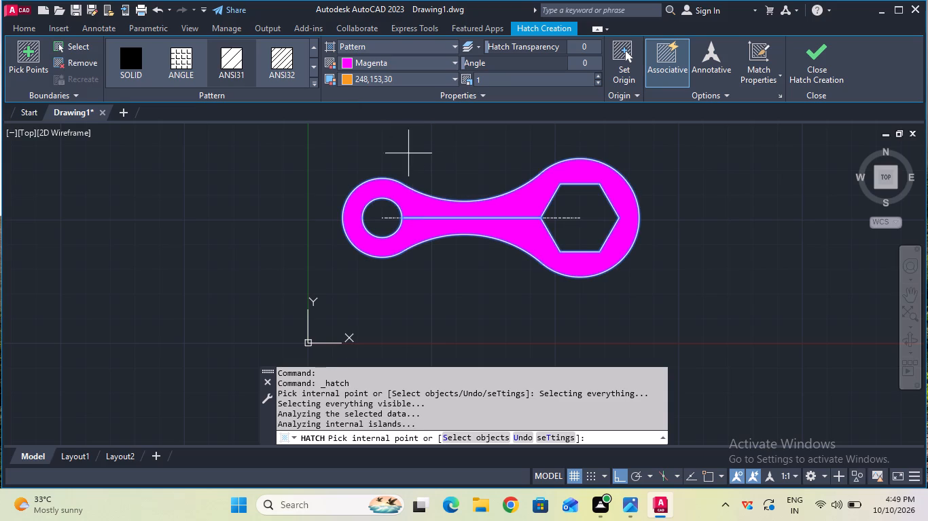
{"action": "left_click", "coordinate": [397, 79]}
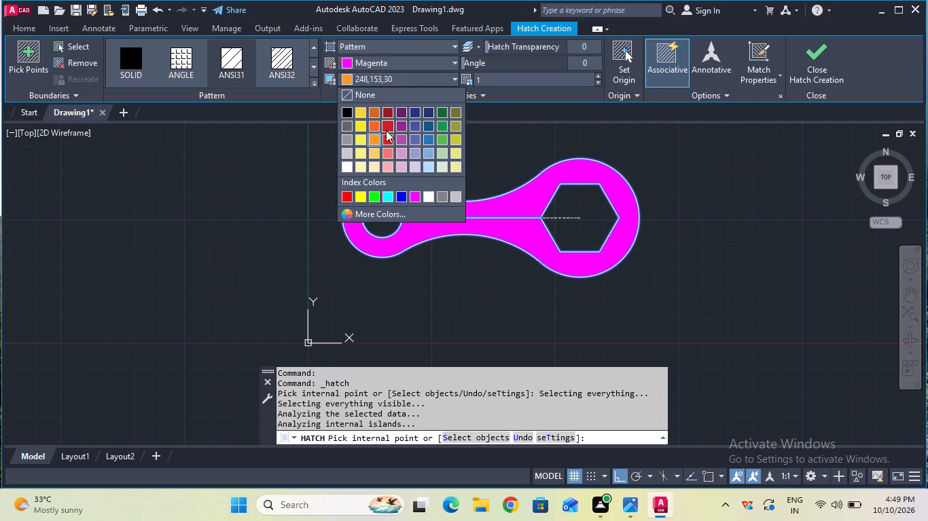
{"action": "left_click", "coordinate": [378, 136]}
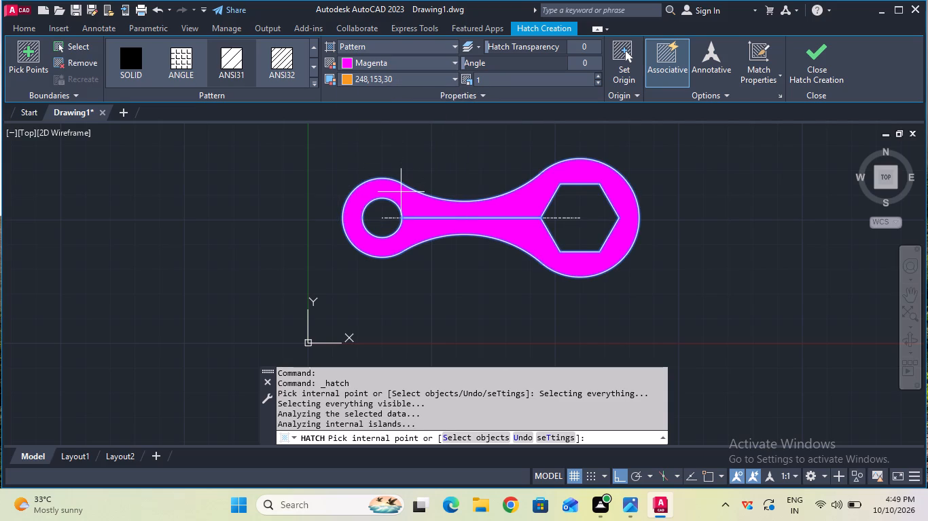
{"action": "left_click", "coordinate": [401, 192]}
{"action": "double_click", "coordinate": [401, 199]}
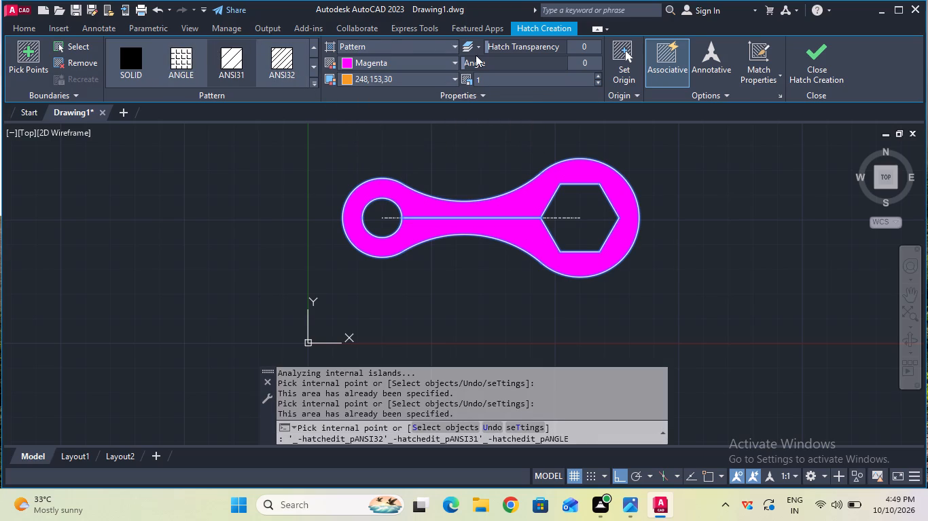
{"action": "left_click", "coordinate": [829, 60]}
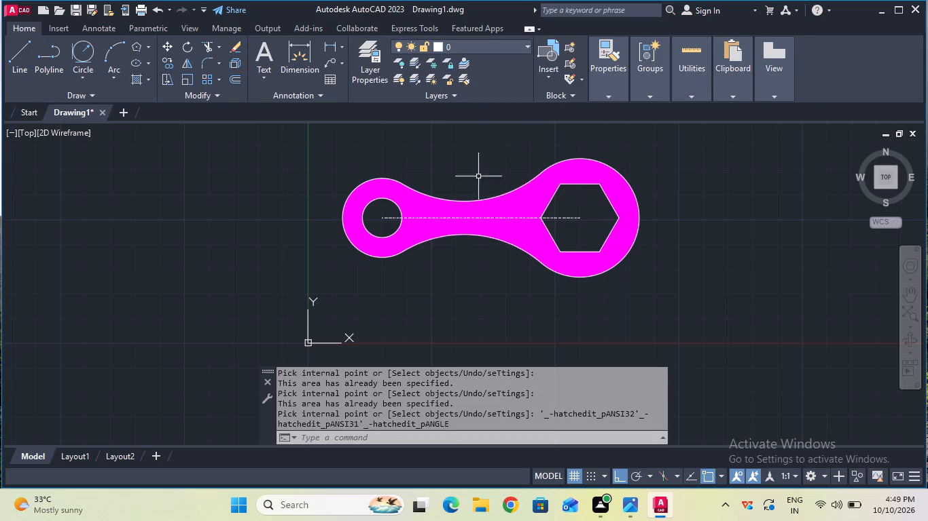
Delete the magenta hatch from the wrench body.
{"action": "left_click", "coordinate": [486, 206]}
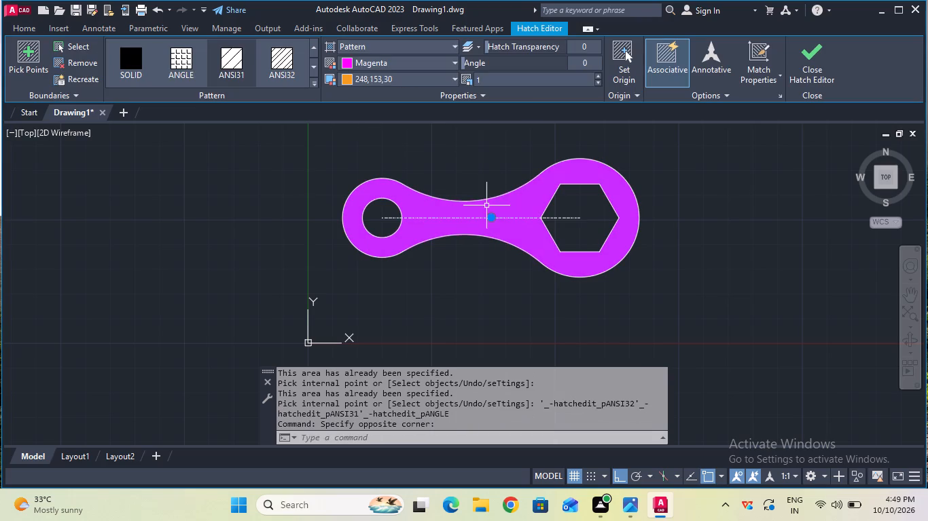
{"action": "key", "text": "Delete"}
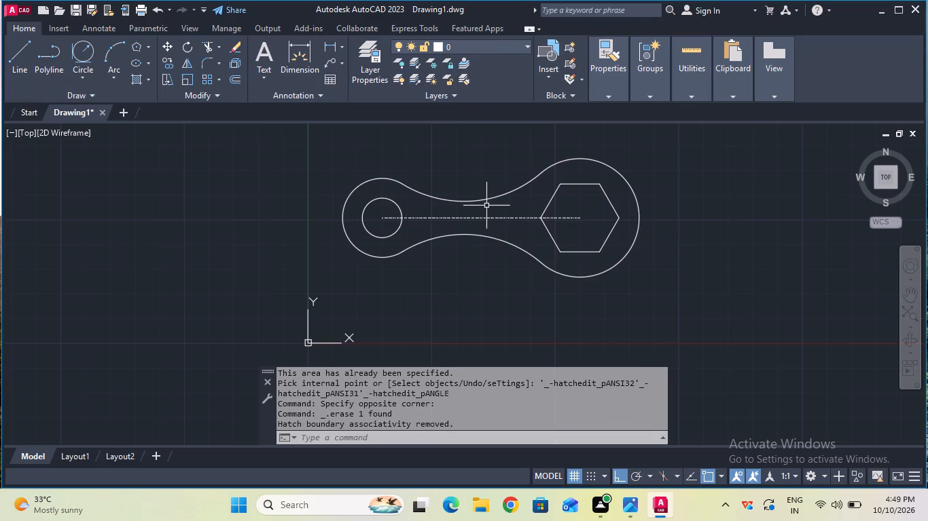
Fill the wrench body around the hole and hexagon with a GR_LINEAR gradient from magenta to 248,153,30.
{"action": "left_click", "coordinate": [147, 80]}
{"action": "left_click", "coordinate": [164, 122]}
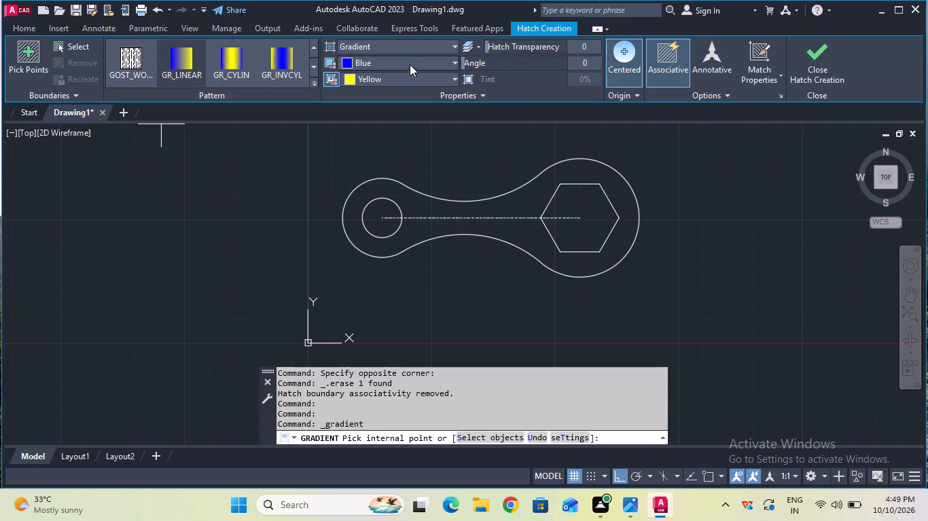
{"action": "left_click", "coordinate": [411, 63]}
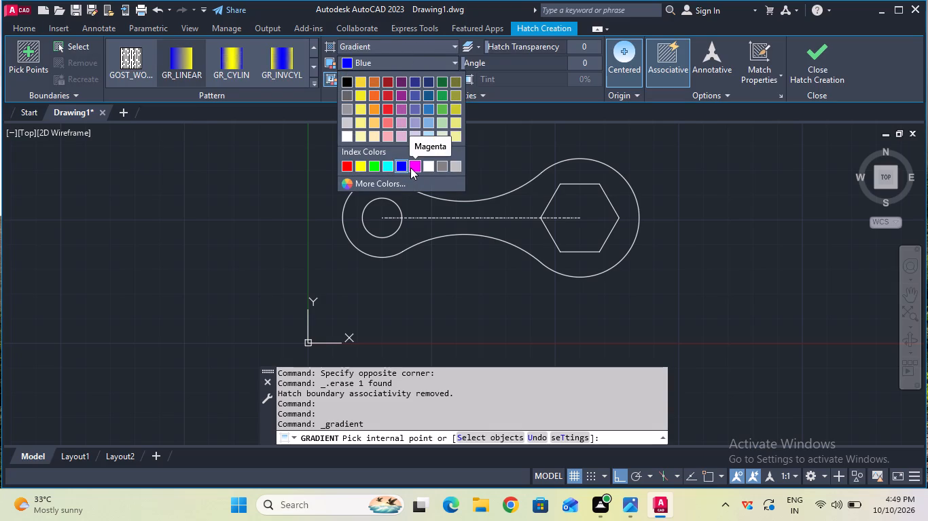
{"action": "left_click", "coordinate": [412, 167]}
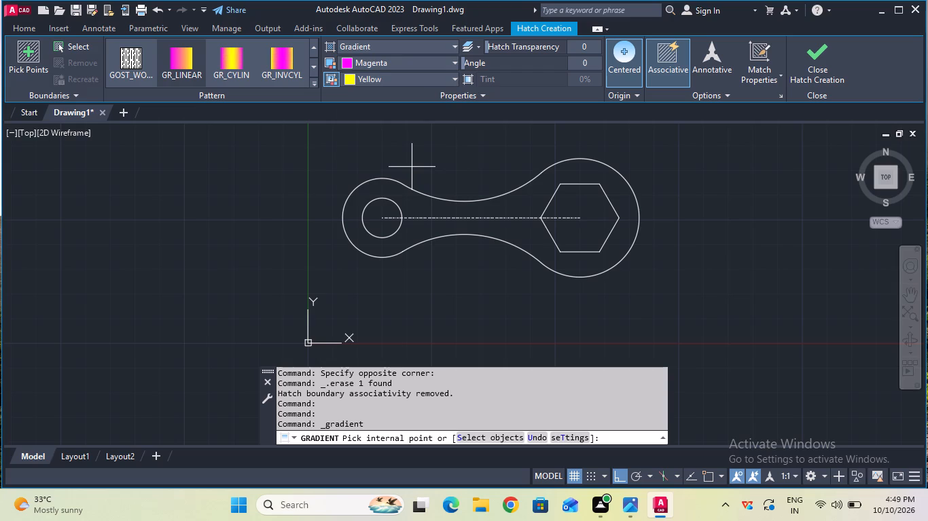
{"action": "left_click", "coordinate": [391, 81]}
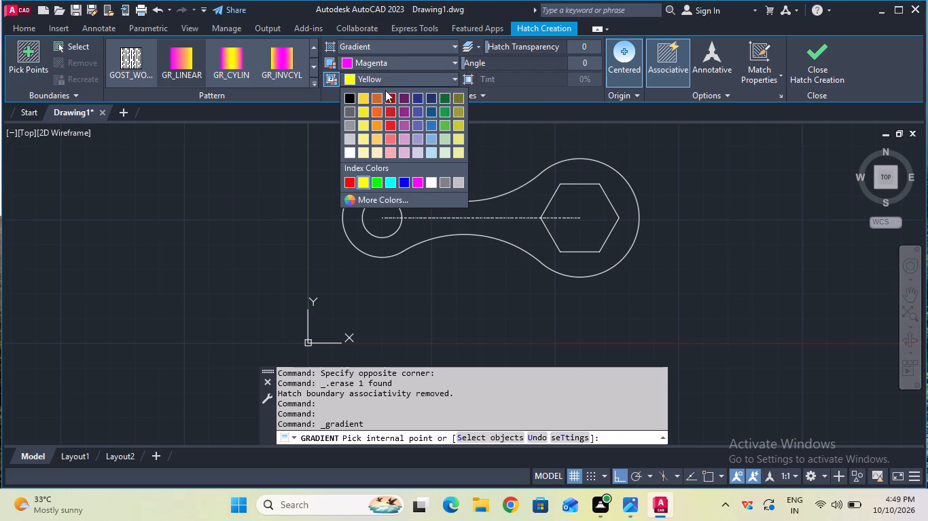
{"action": "left_click", "coordinate": [376, 130]}
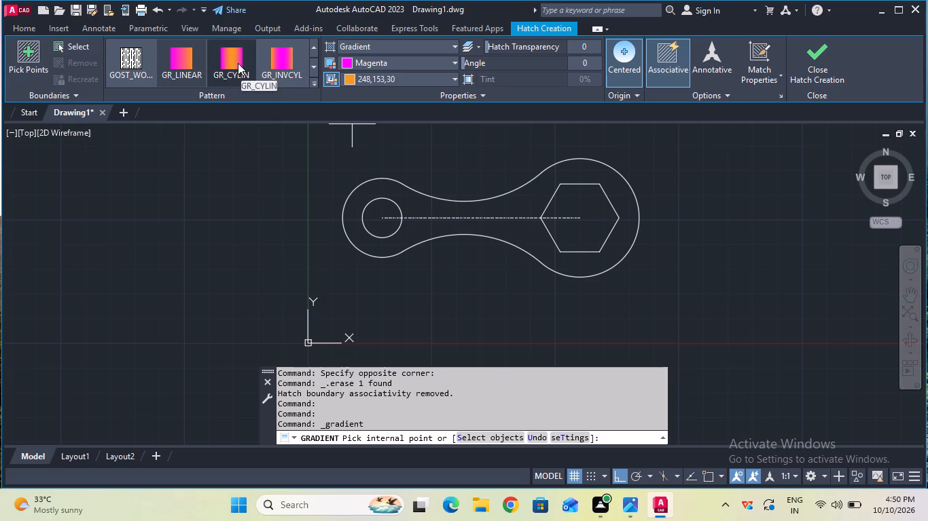
{"action": "left_click", "coordinate": [187, 58]}
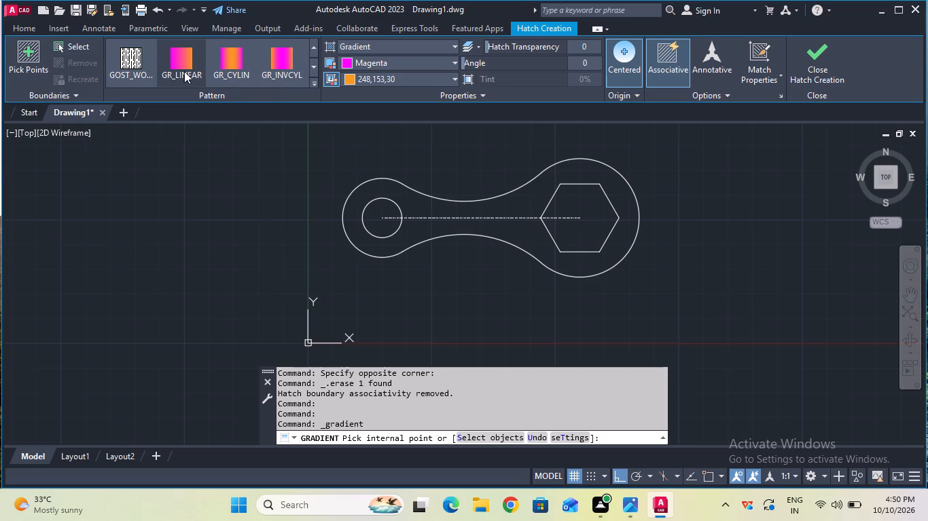
{"action": "left_click", "coordinate": [179, 69]}
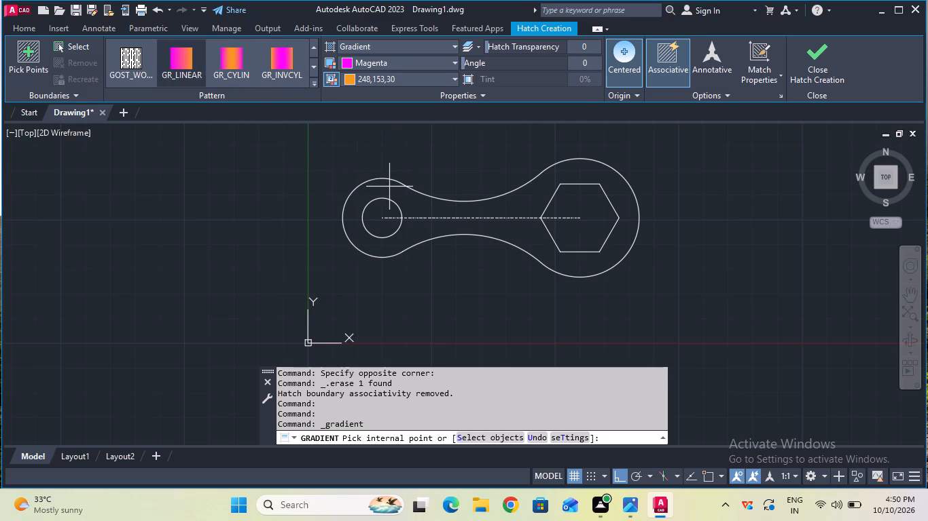
{"action": "left_click", "coordinate": [389, 187]}
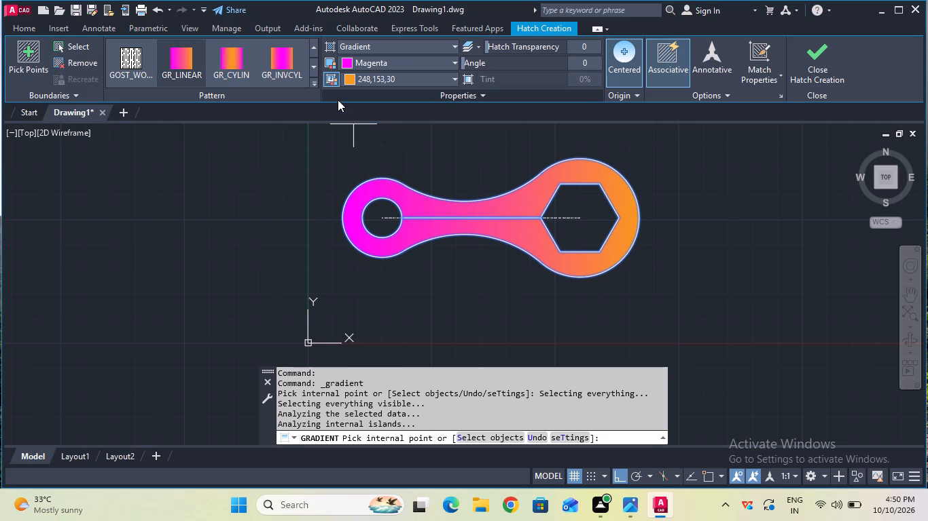
{"action": "left_click", "coordinate": [820, 73]}
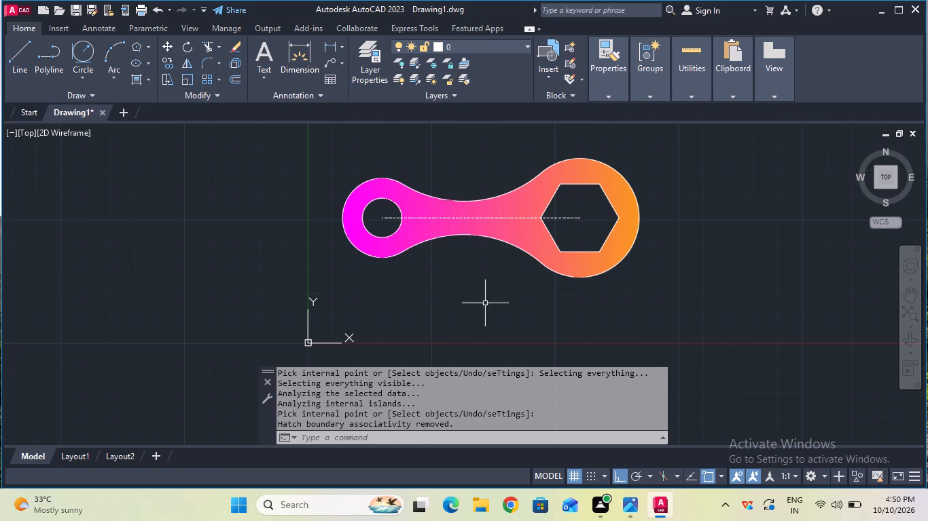
Fill the circular hole and the hexagon together with a GR_CYLIN gradient in green and yellow.
{"action": "left_click", "coordinate": [150, 81]}
{"action": "left_click", "coordinate": [149, 121]}
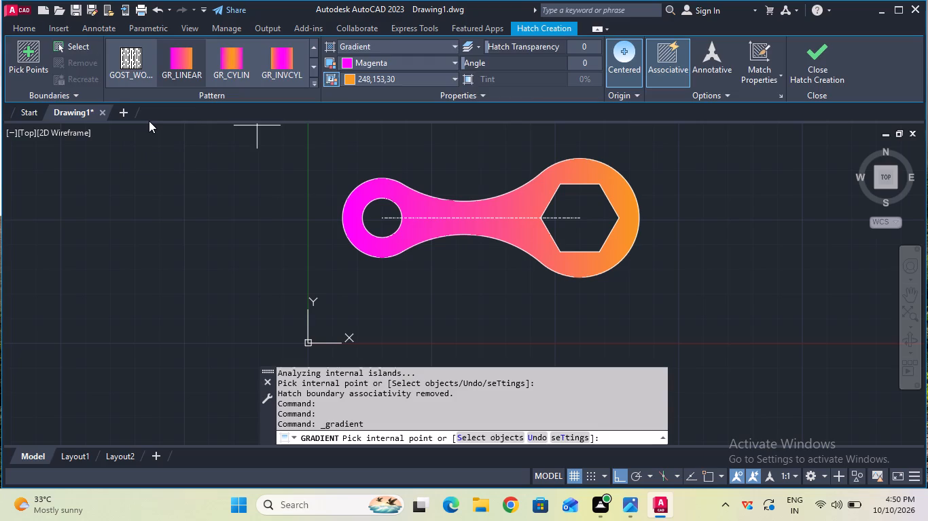
{"action": "left_click", "coordinate": [429, 63]}
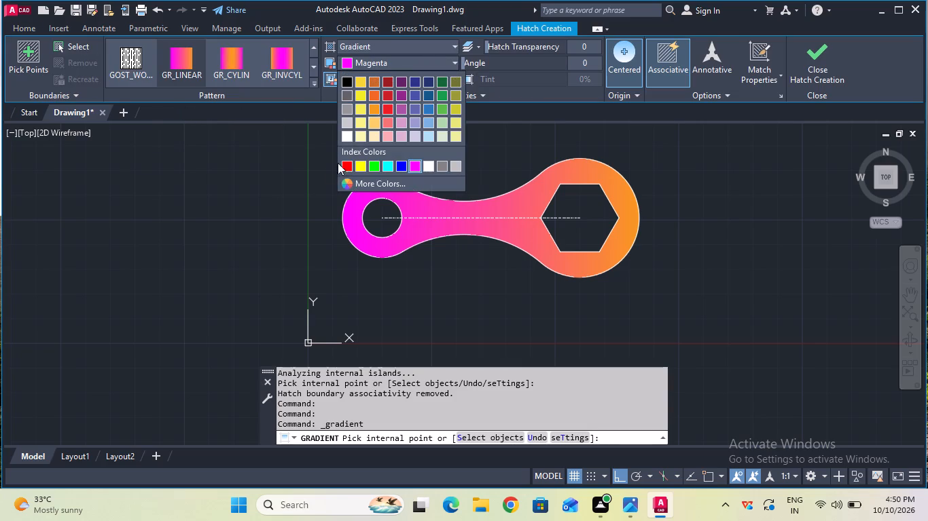
{"action": "left_click", "coordinate": [374, 165]}
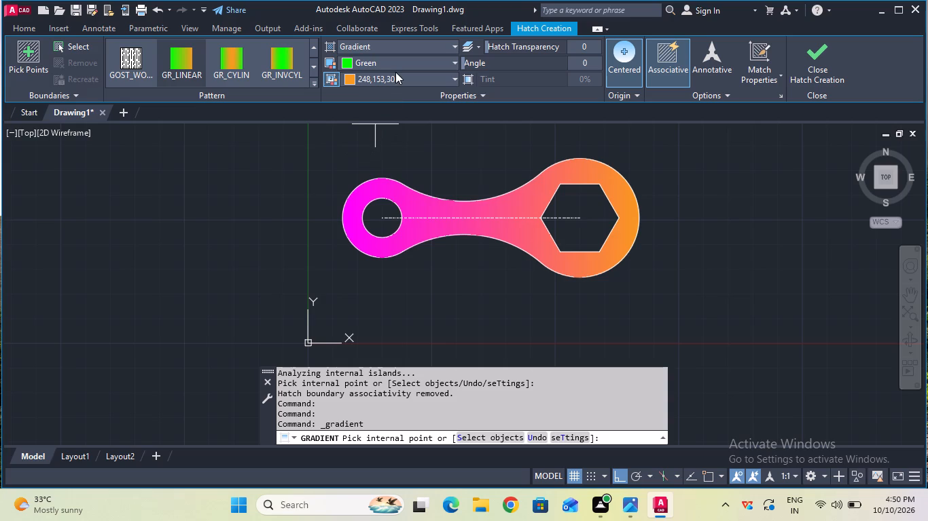
{"action": "left_click", "coordinate": [395, 72]}
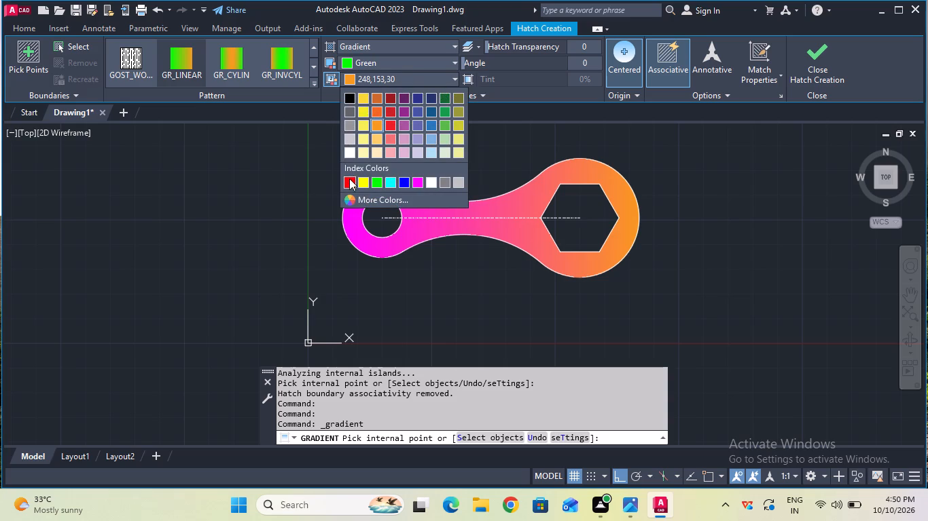
{"action": "left_click", "coordinate": [359, 179]}
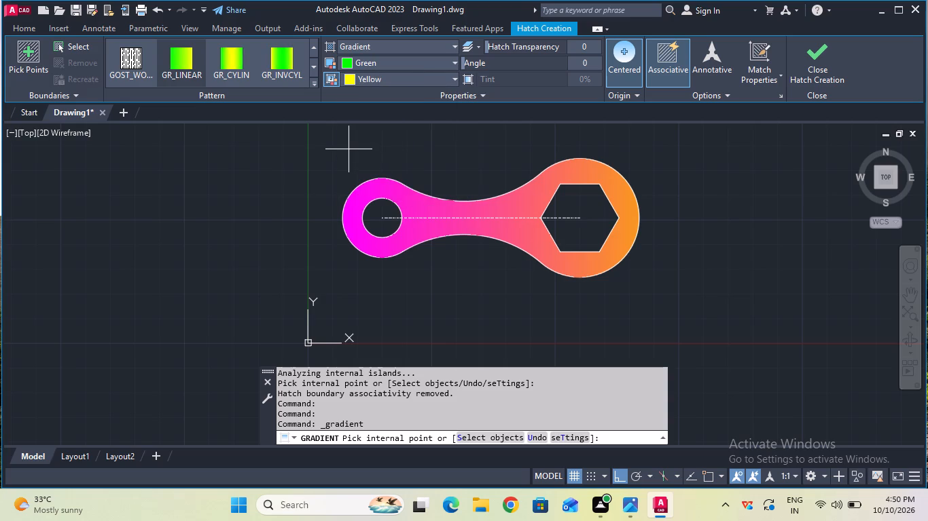
{"action": "left_click", "coordinate": [221, 56]}
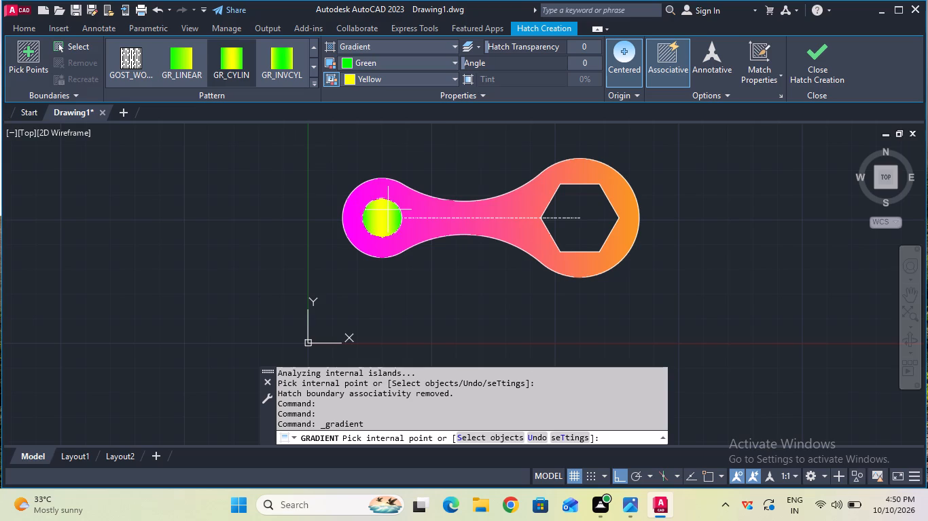
{"action": "left_click", "coordinate": [388, 210]}
{"action": "left_click", "coordinate": [584, 206]}
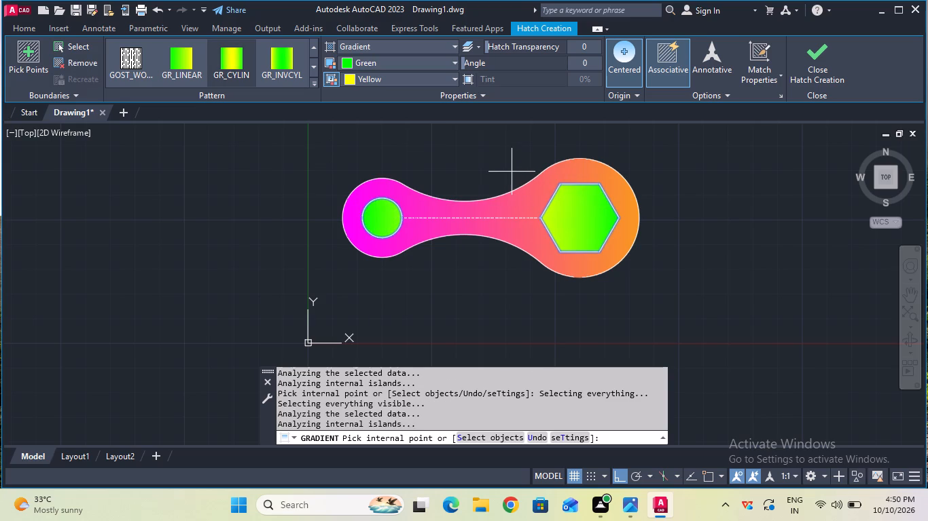
{"action": "left_click", "coordinate": [818, 73]}
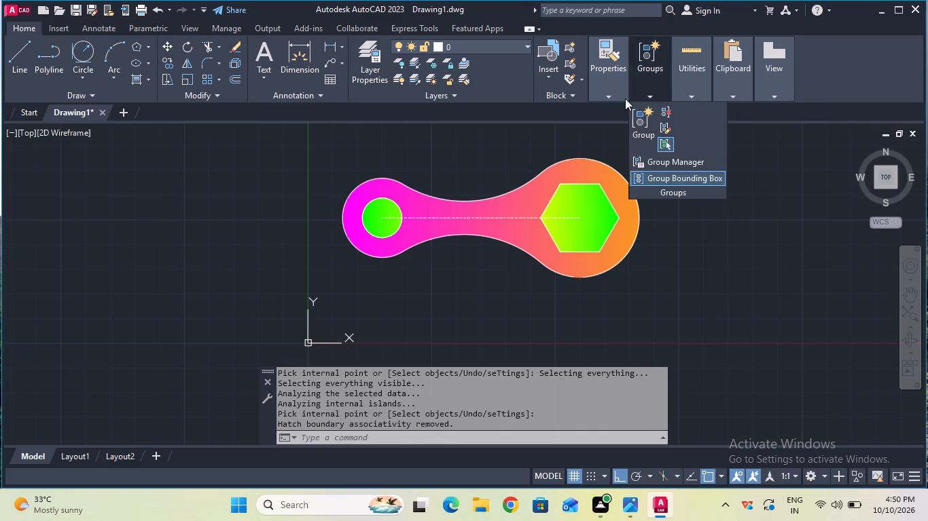
{"action": "key", "text": "Escape"}
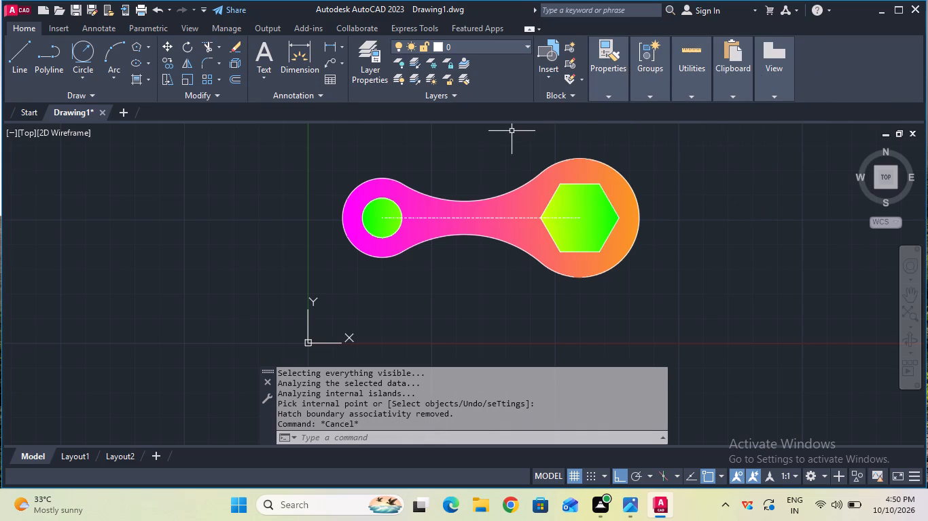
Add a horizontal linear dimension between the hole's centre and the hexagon's centre, placed above the wrench.
{"action": "scroll", "coordinate": [512, 131], "scroll_direction": "down", "scroll_amount": 1}
{"action": "middle_click_drag", "start_coordinate": [512, 131], "coordinate": [518, 177]}
{"action": "scroll", "coordinate": [518, 177], "scroll_direction": "up", "scroll_amount": 1}
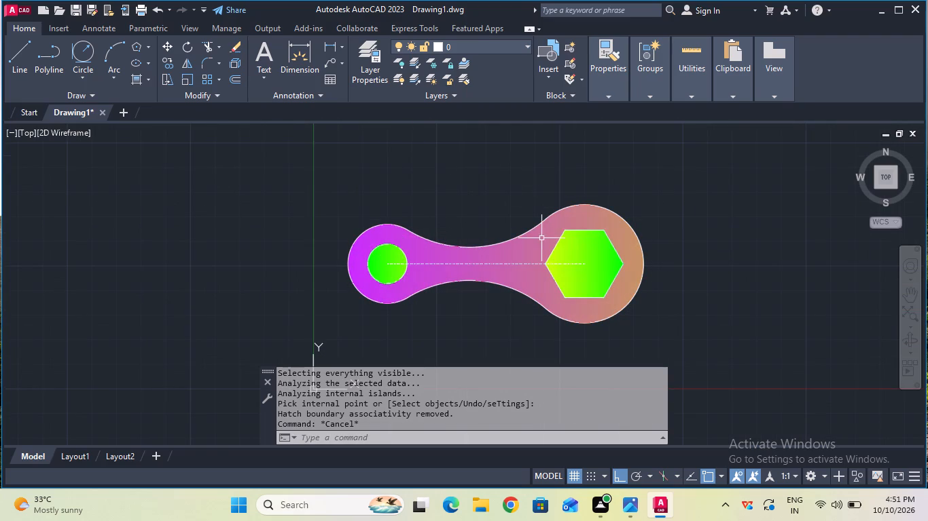
{"action": "left_click", "coordinate": [329, 47]}
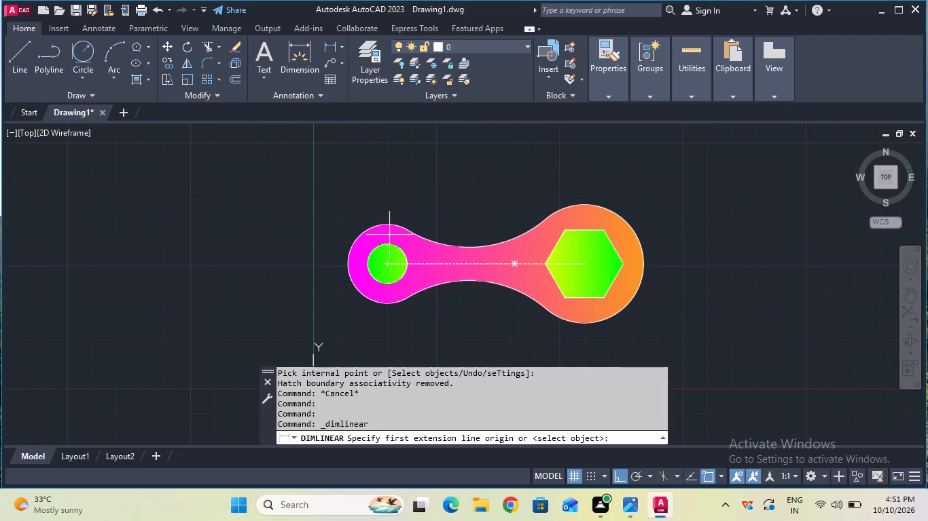
{"action": "left_click", "coordinate": [386, 261]}
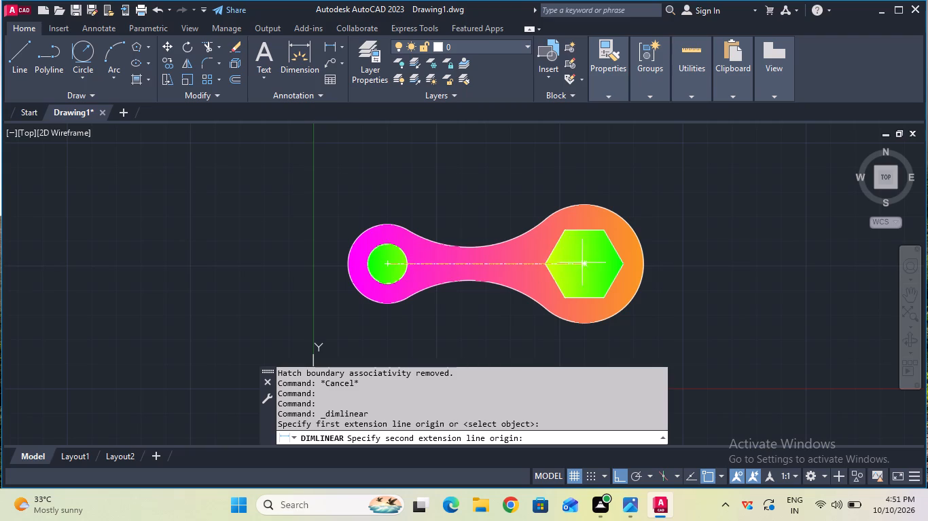
{"action": "left_click", "coordinate": [586, 264]}
{"action": "left_click", "coordinate": [592, 161]}
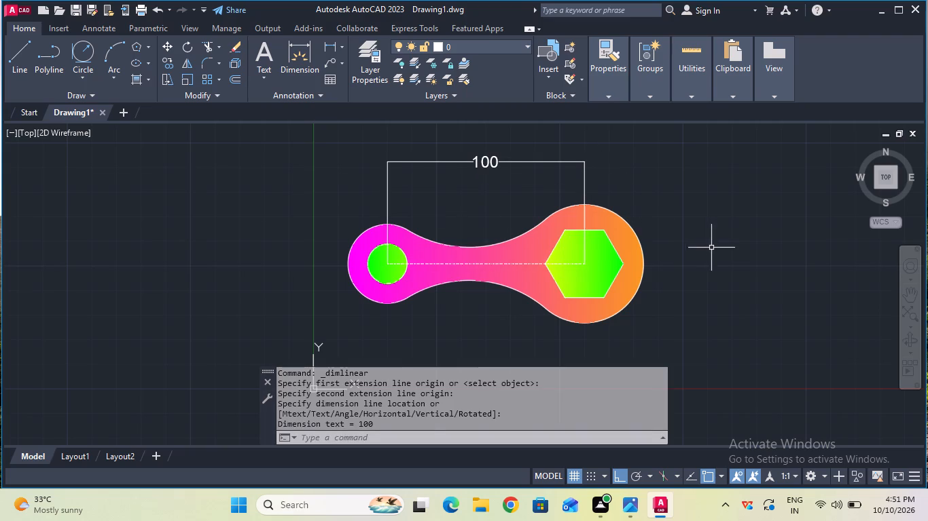
Add a radius dimension to the large outer arc around the hexagon, with its text outside the wrench.
{"action": "middle_click_drag", "start_coordinate": [712, 248], "coordinate": [715, 201]}
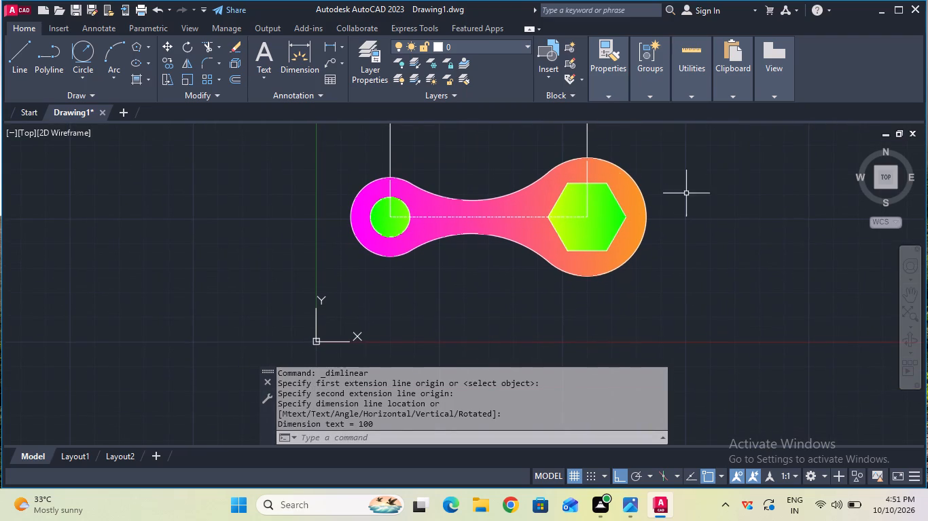
{"action": "left_click", "coordinate": [336, 45]}
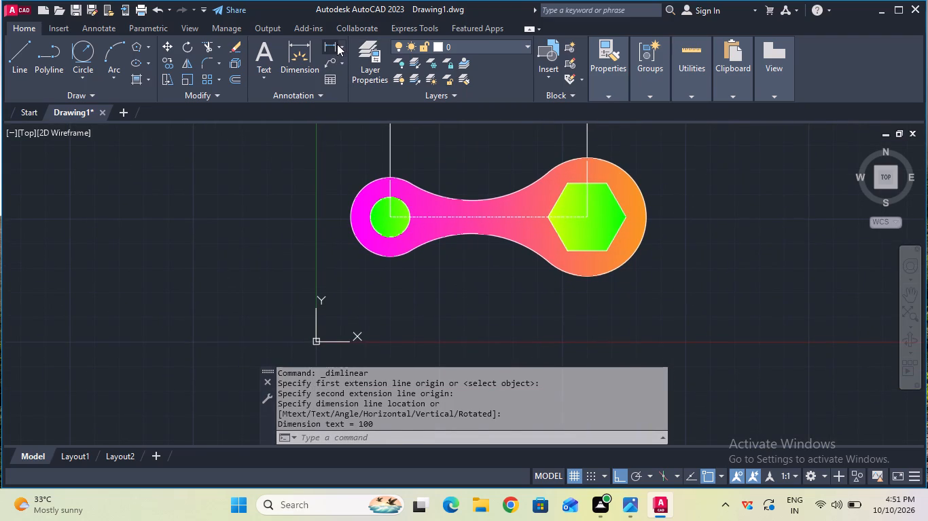
{"action": "left_click", "coordinate": [342, 44]}
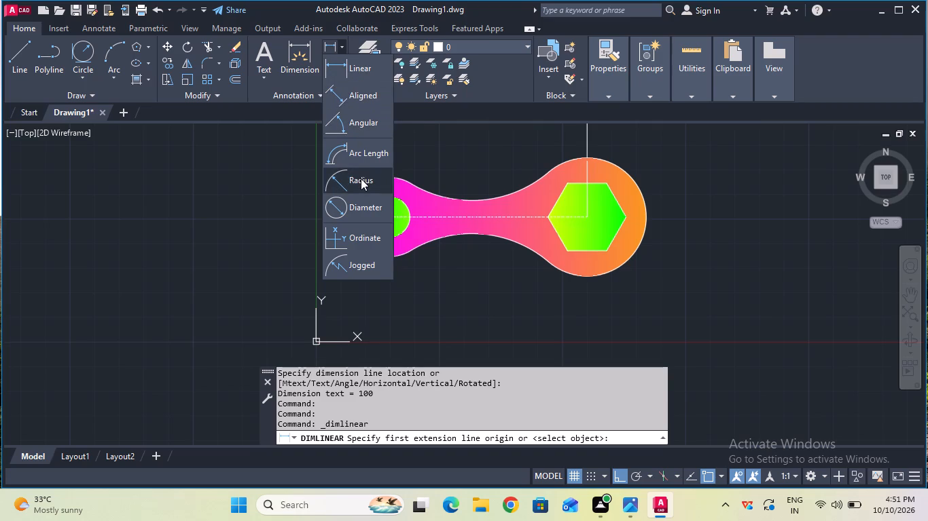
{"action": "left_click", "coordinate": [361, 178]}
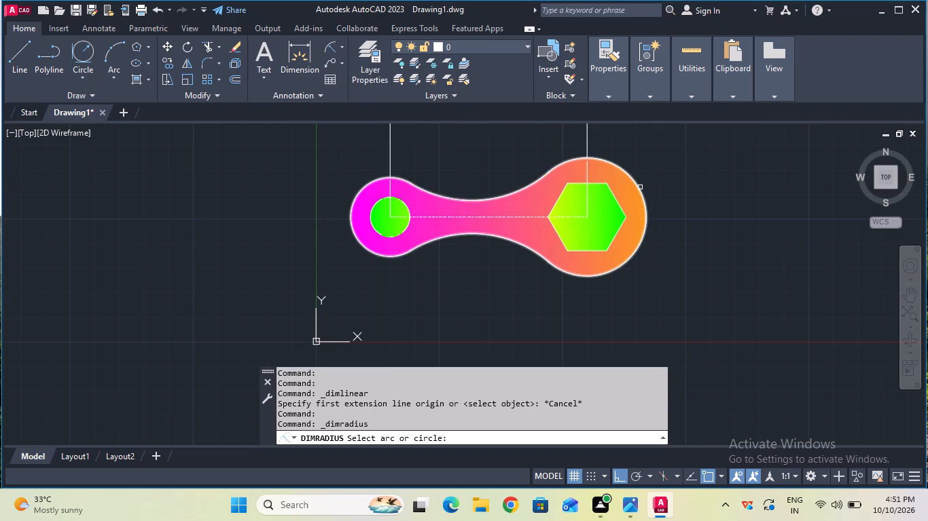
{"action": "left_click", "coordinate": [640, 187]}
{"action": "left_click", "coordinate": [673, 178]}
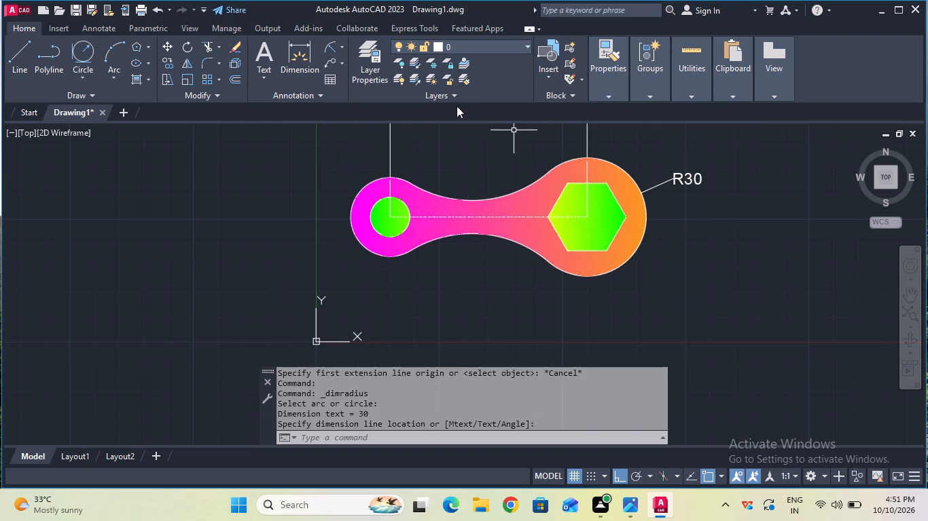
Add radius dimensions to the upper and lower concave neck arcs, placing each text just outside the outline.
{"action": "left_click", "coordinate": [327, 50]}
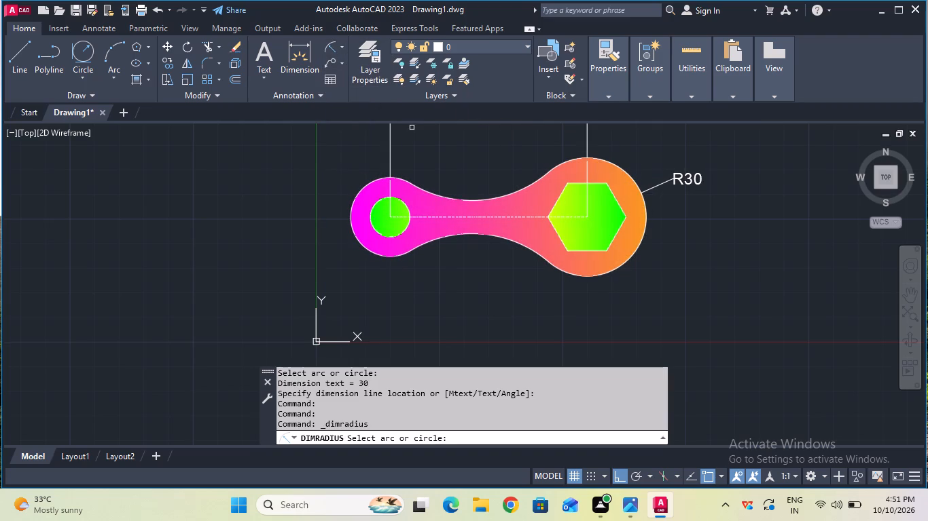
{"action": "left_click", "coordinate": [463, 201]}
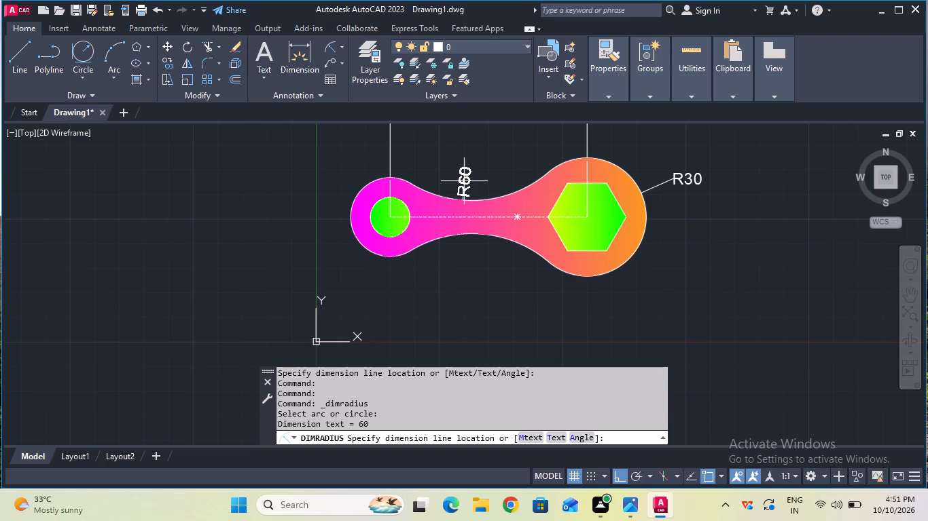
{"action": "left_click", "coordinate": [464, 181]}
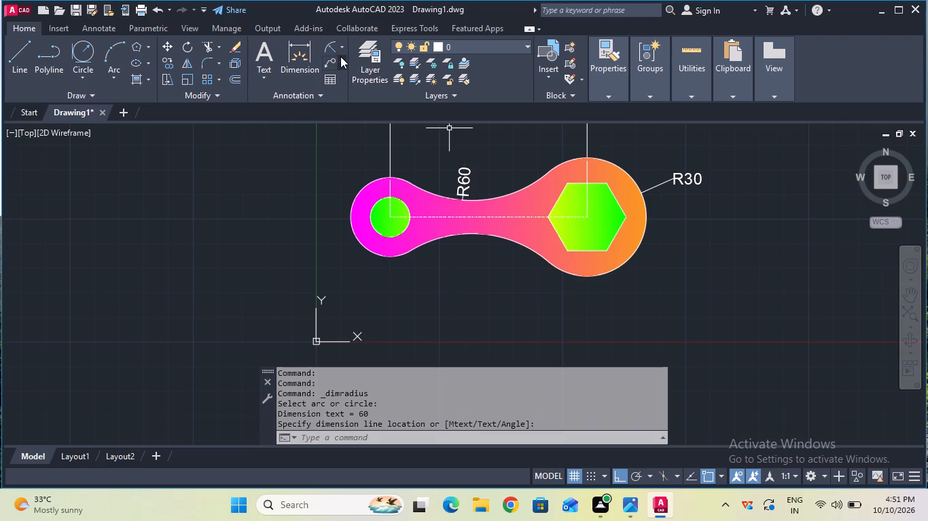
{"action": "left_click", "coordinate": [339, 54]}
{"action": "left_click", "coordinate": [330, 40]}
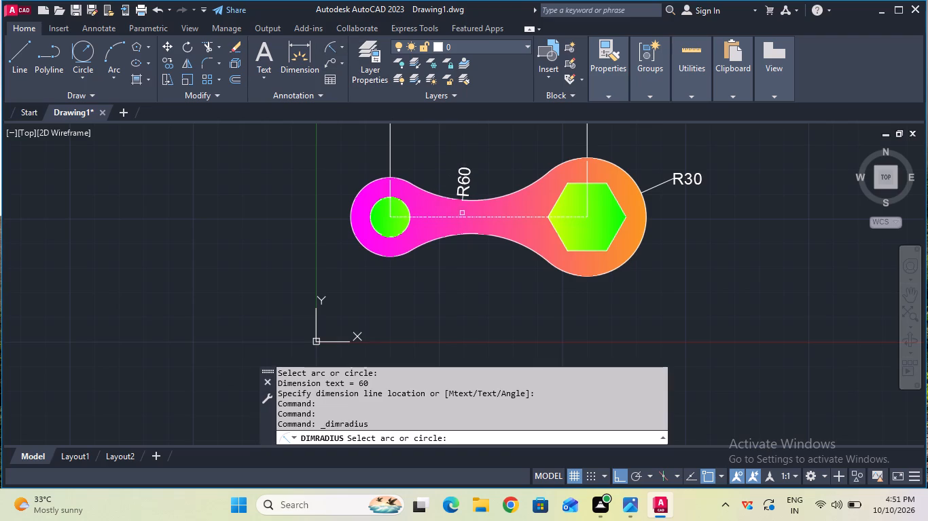
{"action": "left_click", "coordinate": [470, 234]}
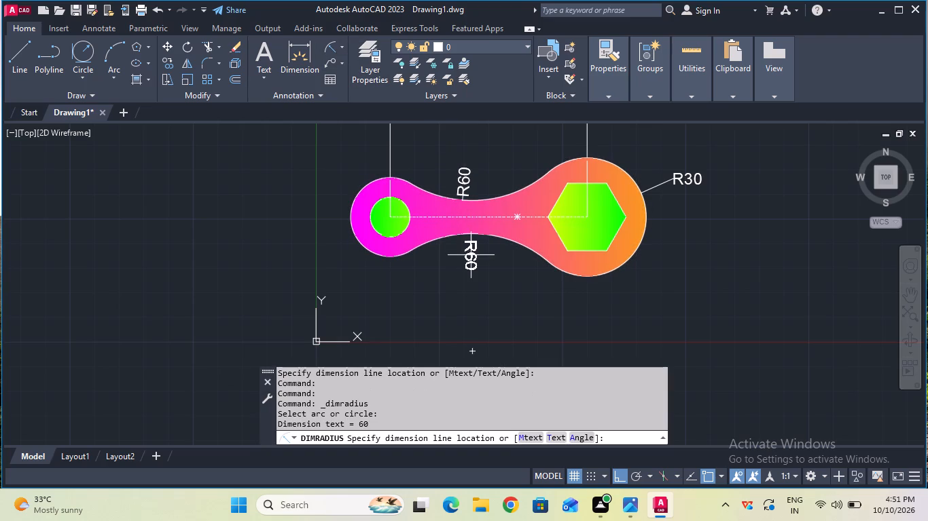
{"action": "left_click", "coordinate": [471, 255]}
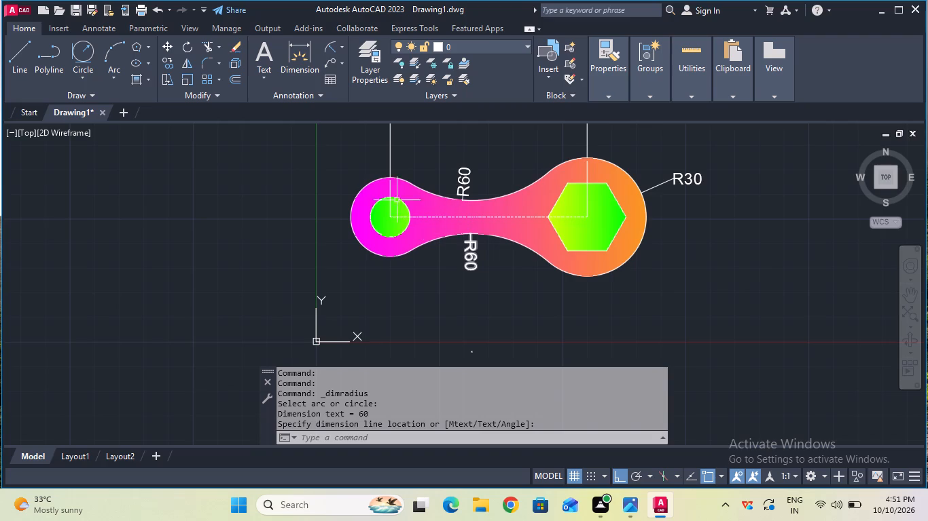
Add radius dimensions to the small outer arc, with text above it, and to the circular hole, with text below the outline.
{"action": "left_click", "coordinate": [336, 50]}
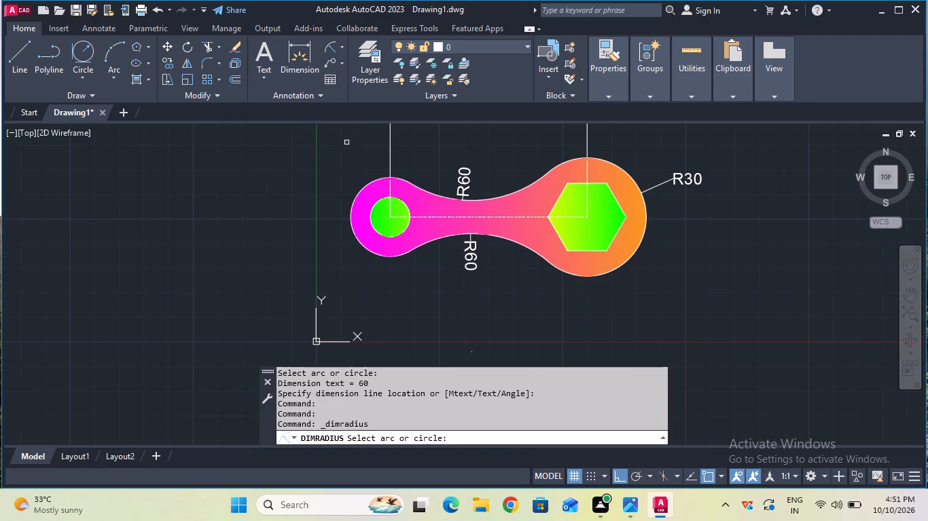
{"action": "left_click", "coordinate": [365, 184]}
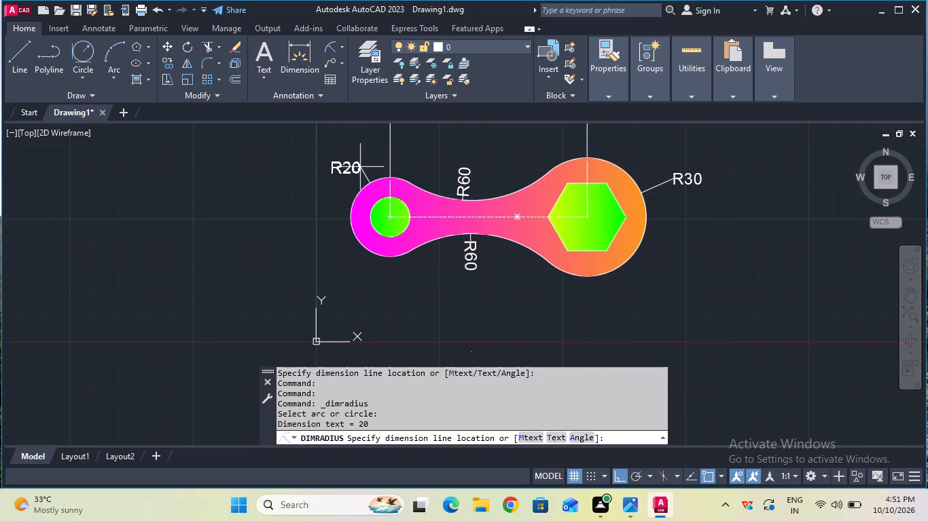
{"action": "left_click", "coordinate": [360, 167]}
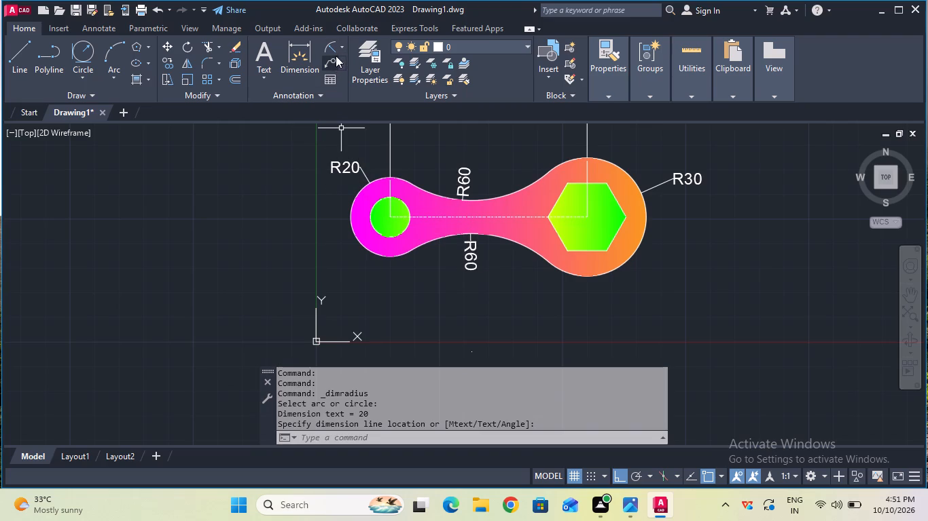
{"action": "left_click", "coordinate": [336, 50]}
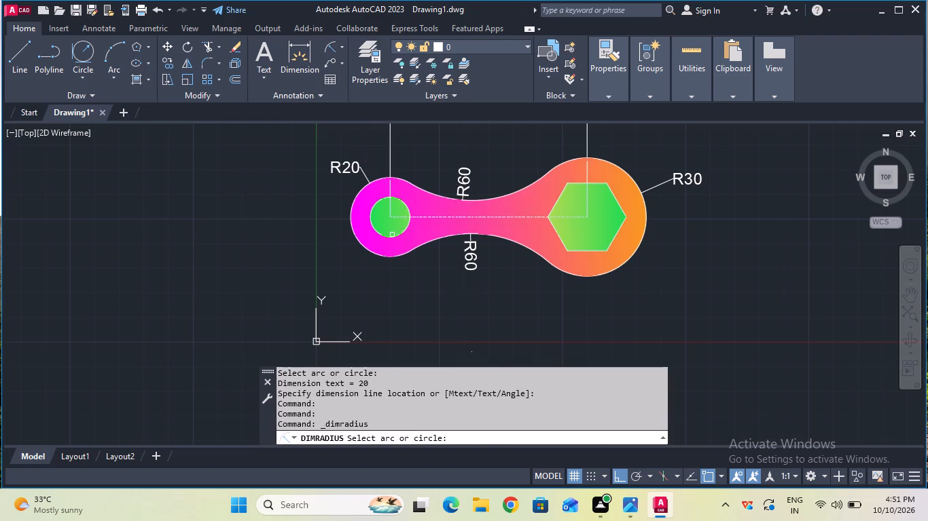
{"action": "left_click", "coordinate": [392, 235]}
{"action": "left_click", "coordinate": [393, 275]}
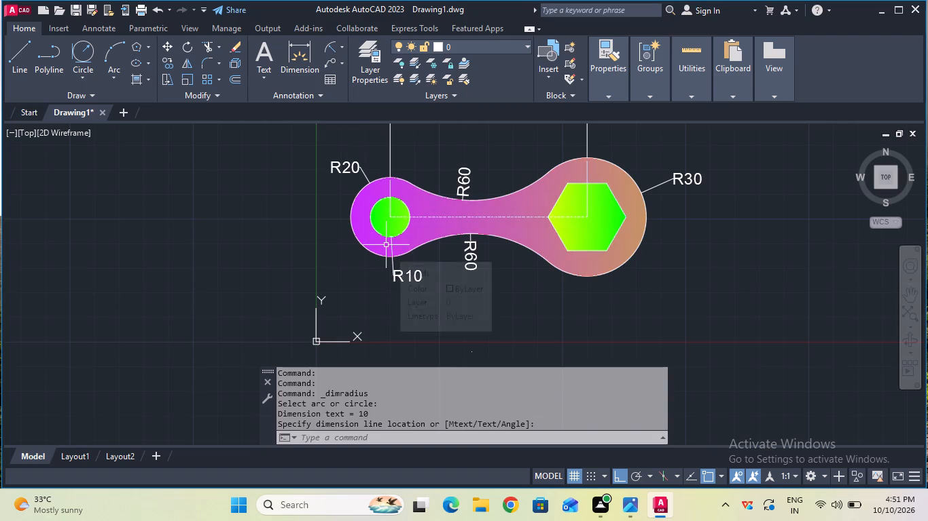
Add horizontal linear dimensions below the wrench for the hexagon's corner-to-corner width and, closer in, its bottom side.
{"action": "left_click", "coordinate": [345, 43]}
{"action": "left_click", "coordinate": [349, 73]}
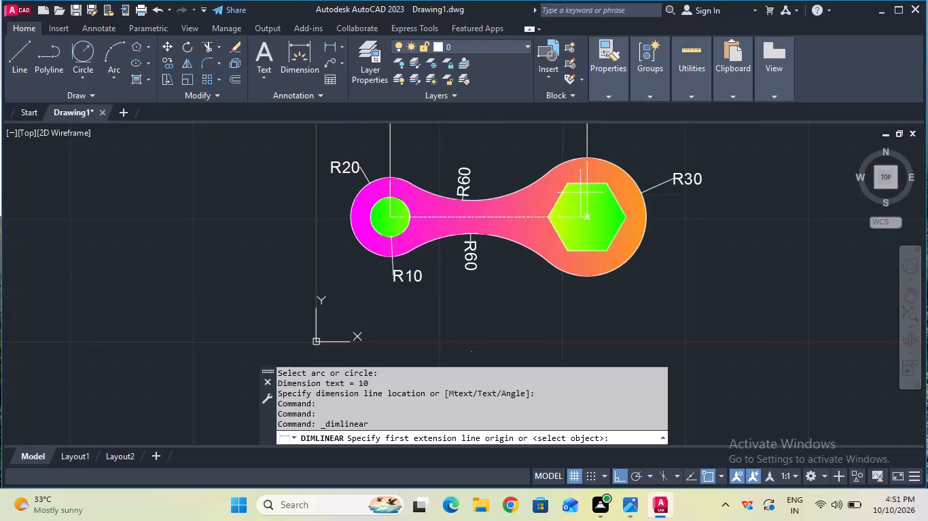
{"action": "left_click", "coordinate": [551, 217]}
{"action": "left_click", "coordinate": [622, 217]}
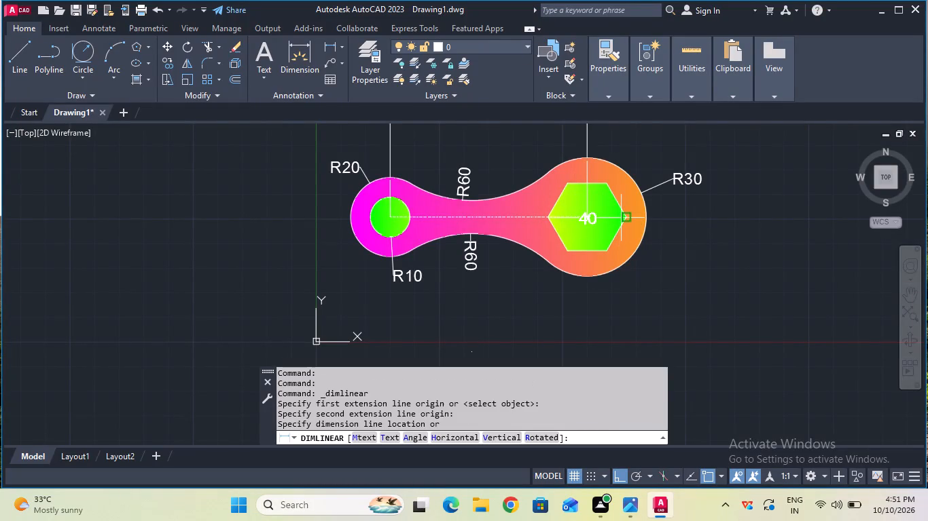
{"action": "left_click", "coordinate": [617, 327]}
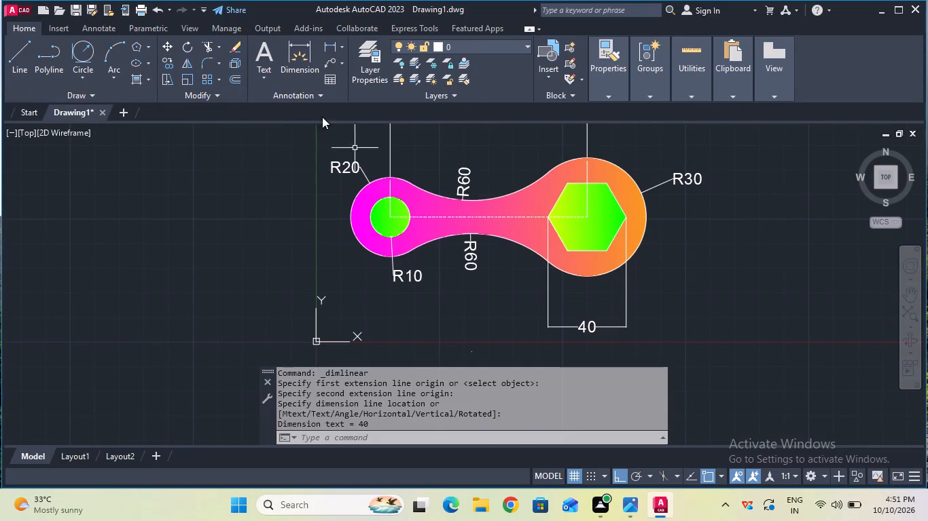
{"action": "left_click", "coordinate": [329, 48]}
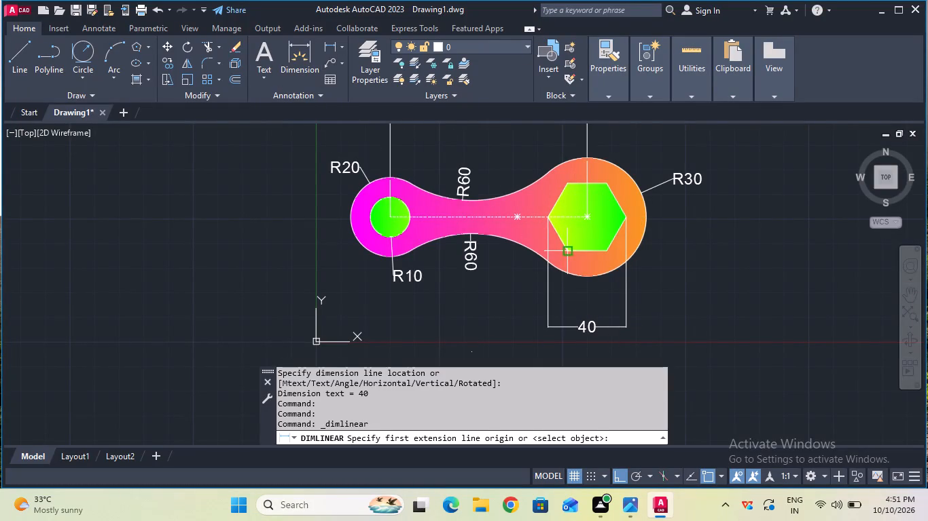
{"action": "left_click", "coordinate": [565, 253]}
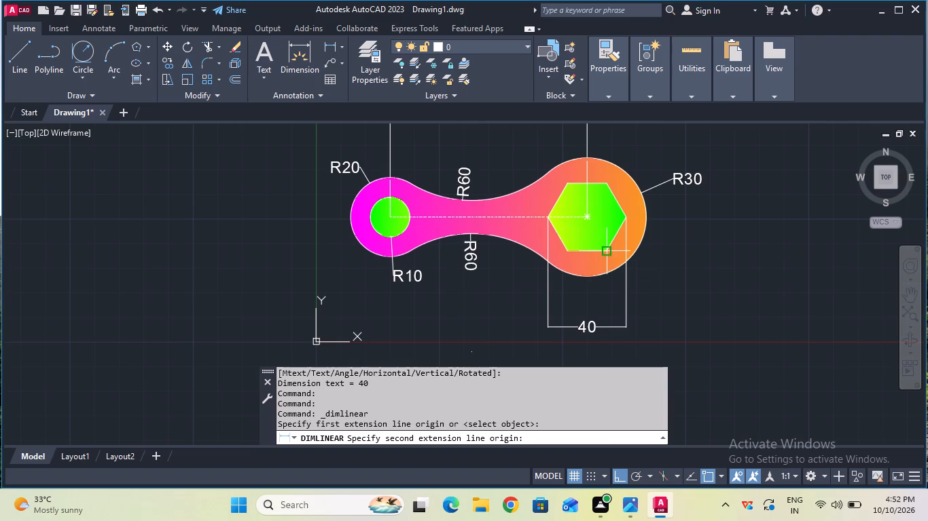
{"action": "left_click", "coordinate": [605, 251]}
{"action": "left_click", "coordinate": [600, 307]}
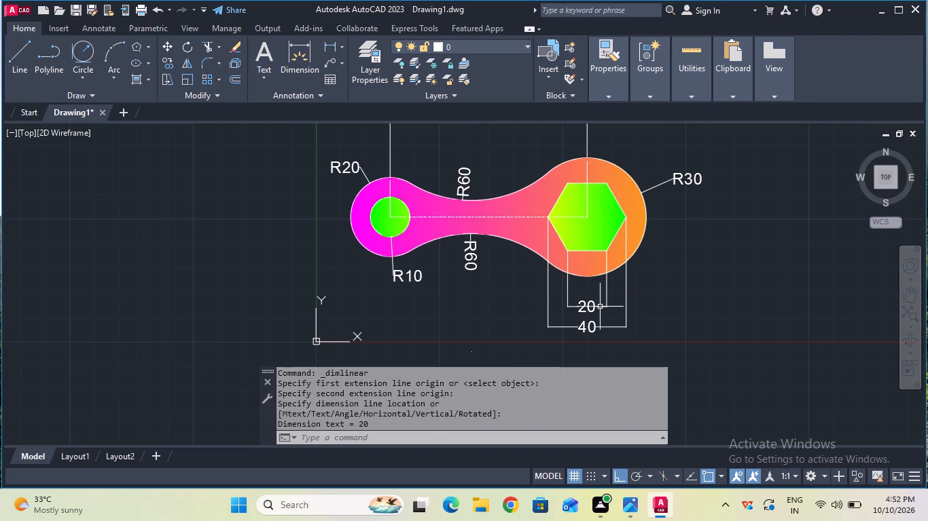
Turn off command logging with LOGFILEOFF.
{"action": "scroll", "coordinate": [600, 307], "scroll_direction": "down", "scroll_amount": 1}
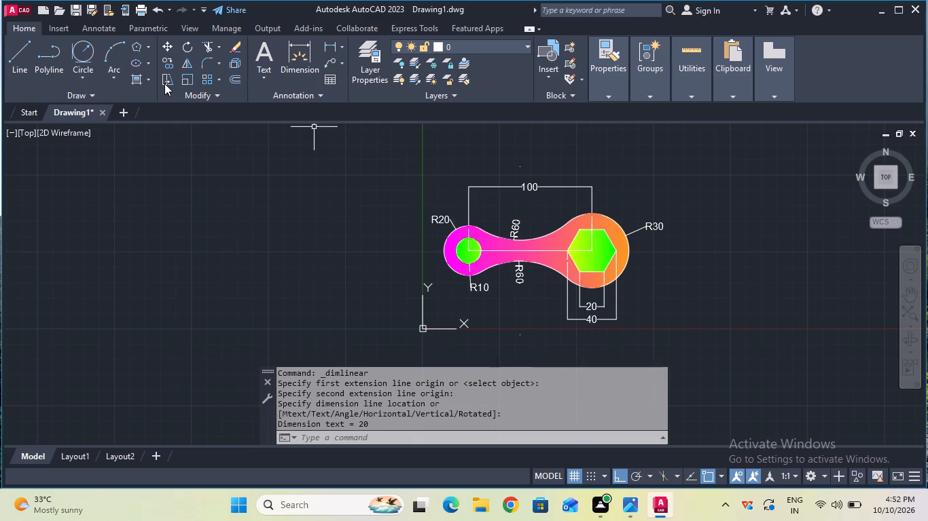
{"action": "left_click", "coordinate": [351, 444]}
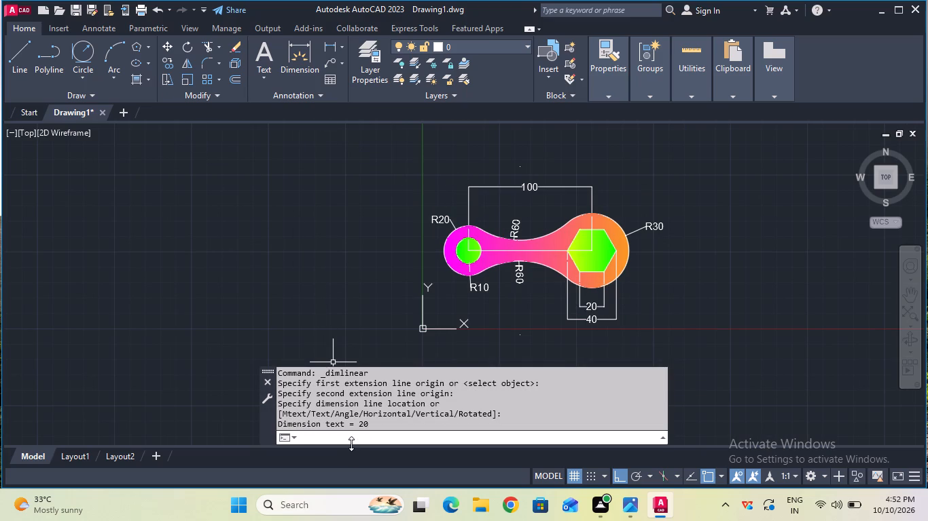
{"action": "type", "text": "log"}
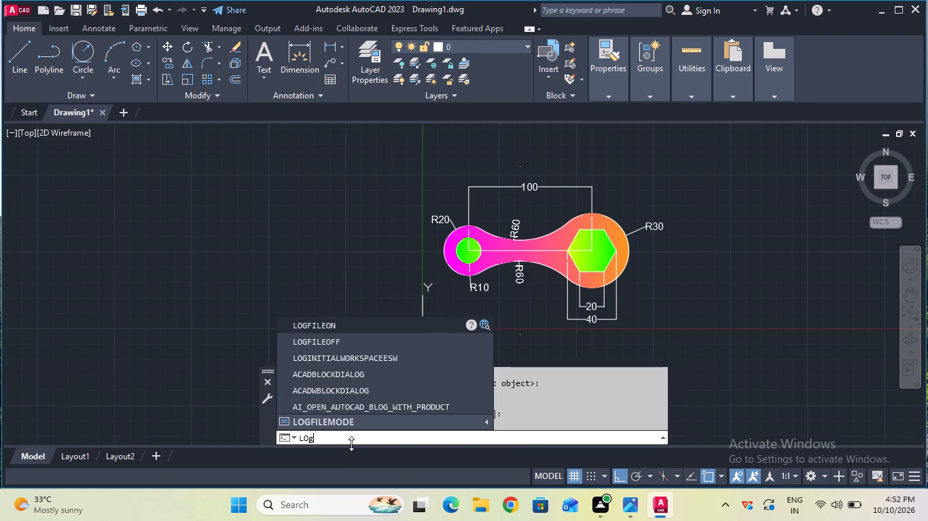
{"action": "left_click", "coordinate": [374, 341]}
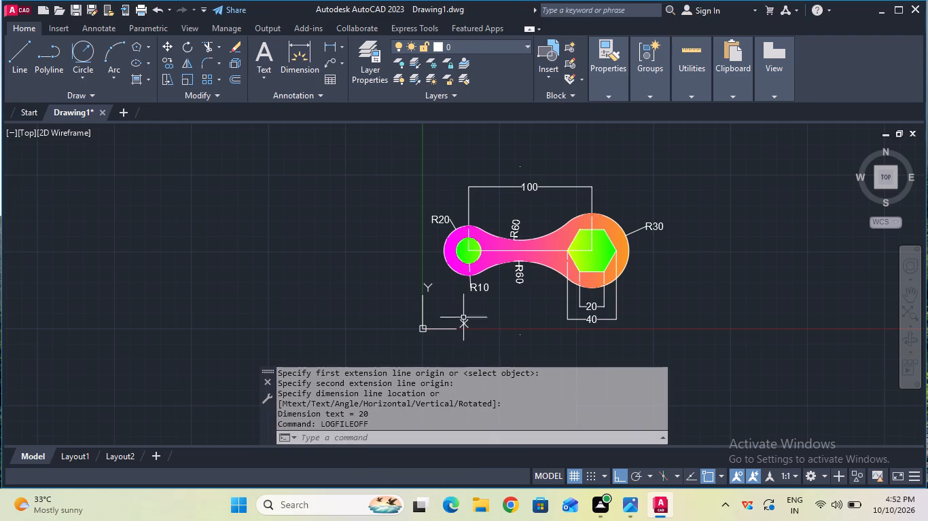
Save the drawing in Documents as "wrench profile" in AutoCAD 2018 Drawing format.
{"action": "left_click", "coordinate": [74, 8]}
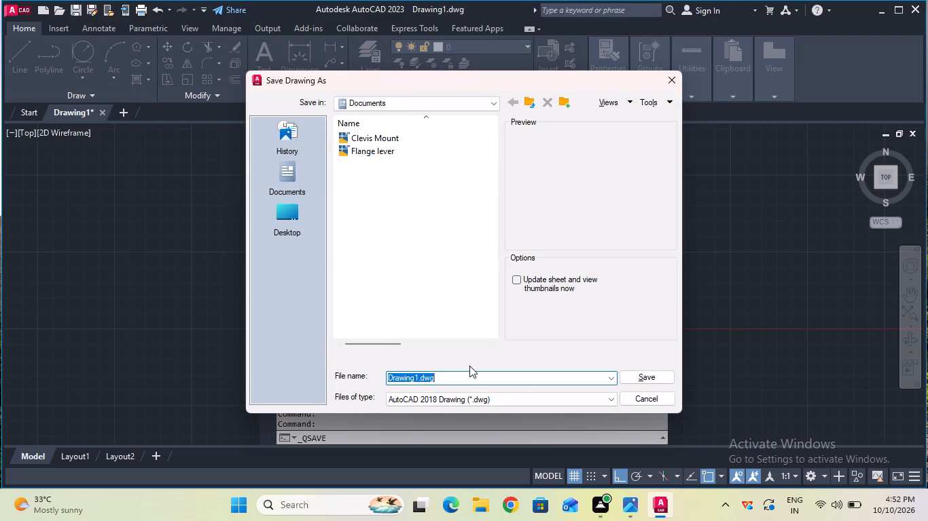
{"action": "key", "text": "BackSpace"}
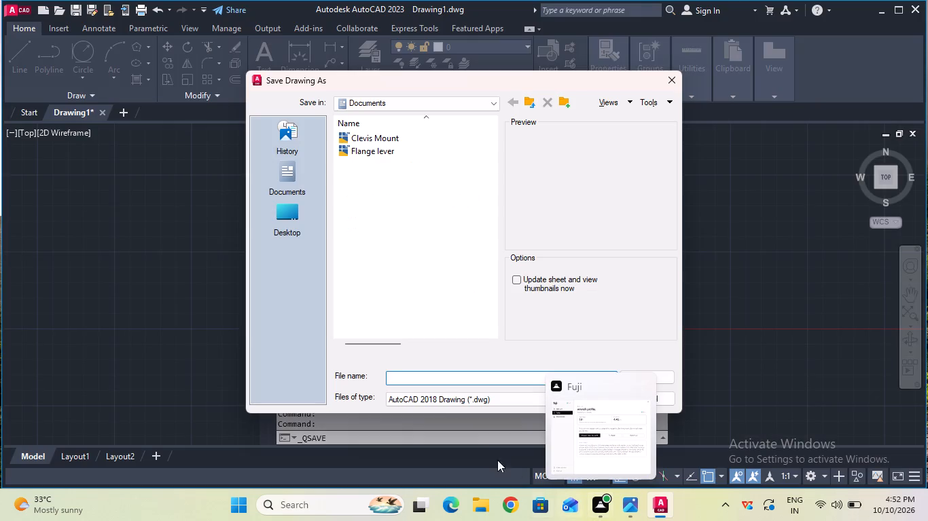
{"action": "type", "text": "wrench"}
{"action": "key", "text": "space"}
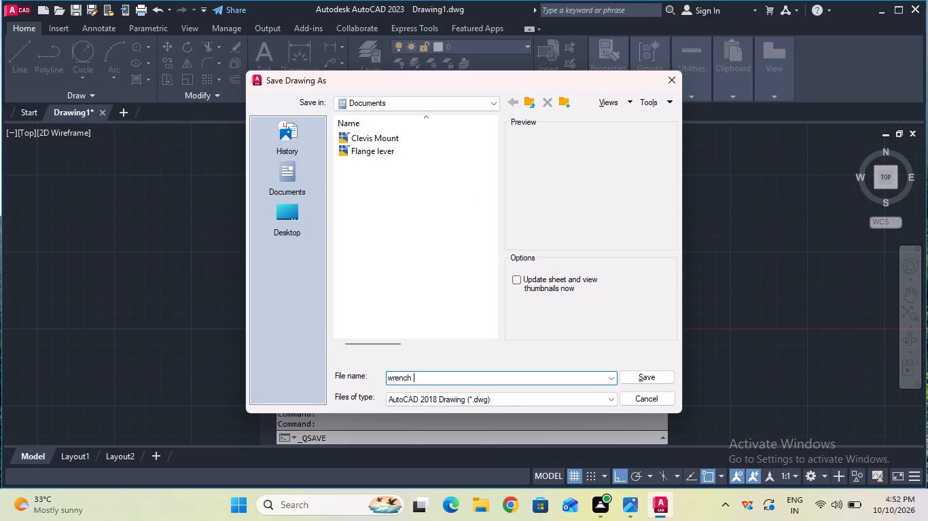
{"action": "type", "text": "profile"}
{"action": "left_click", "coordinate": [649, 376]}
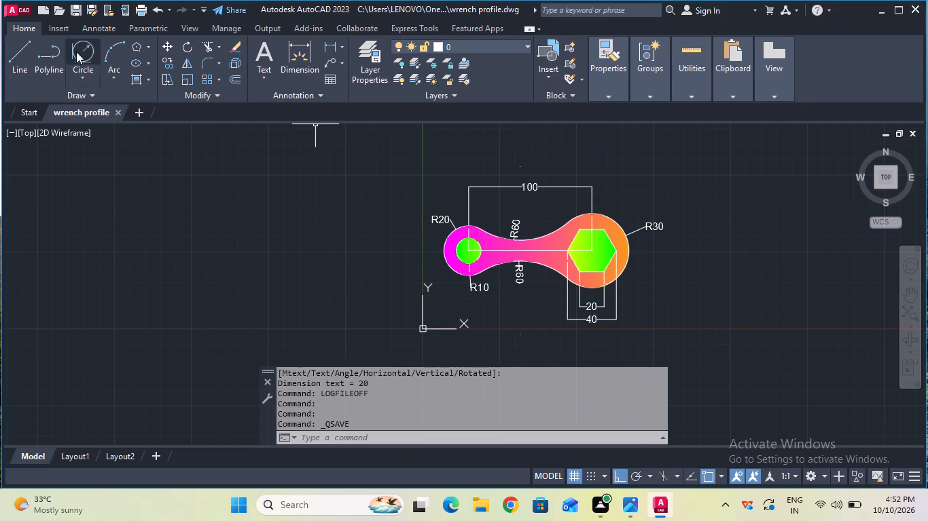
Start a plot of the model with paper size ISO A4 (297.00 x 210.00 MM) and the plot centred.
{"action": "left_click", "coordinate": [141, 20]}
{"action": "left_click", "coordinate": [142, 13]}
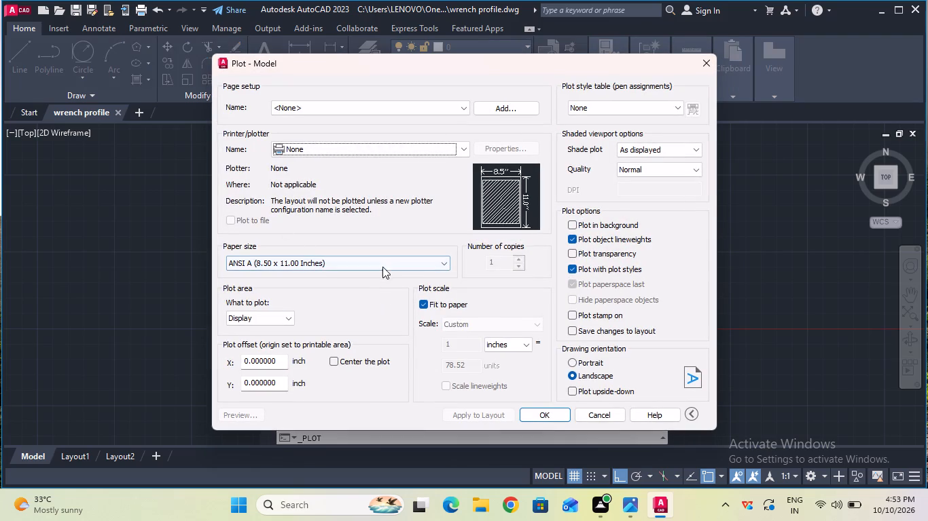
{"action": "left_click", "coordinate": [386, 146]}
{"action": "left_click", "coordinate": [386, 146]}
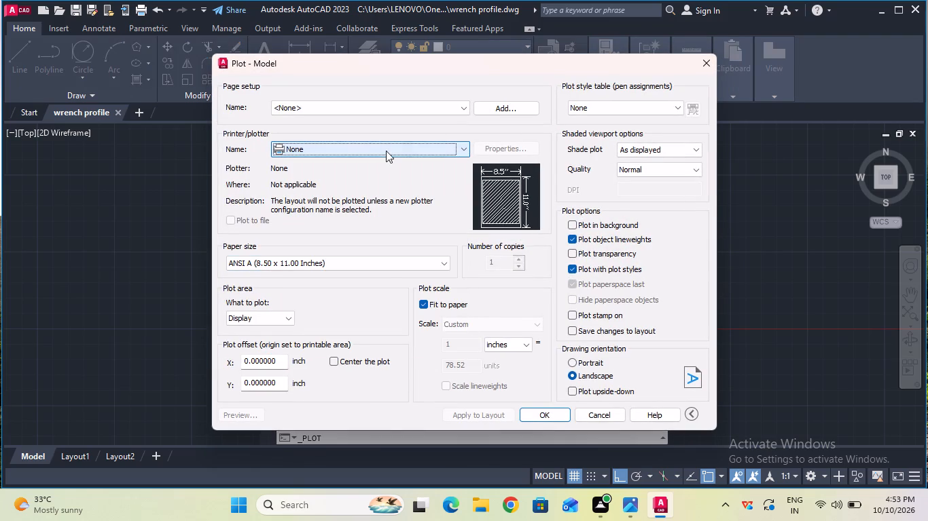
{"action": "left_click", "coordinate": [383, 266]}
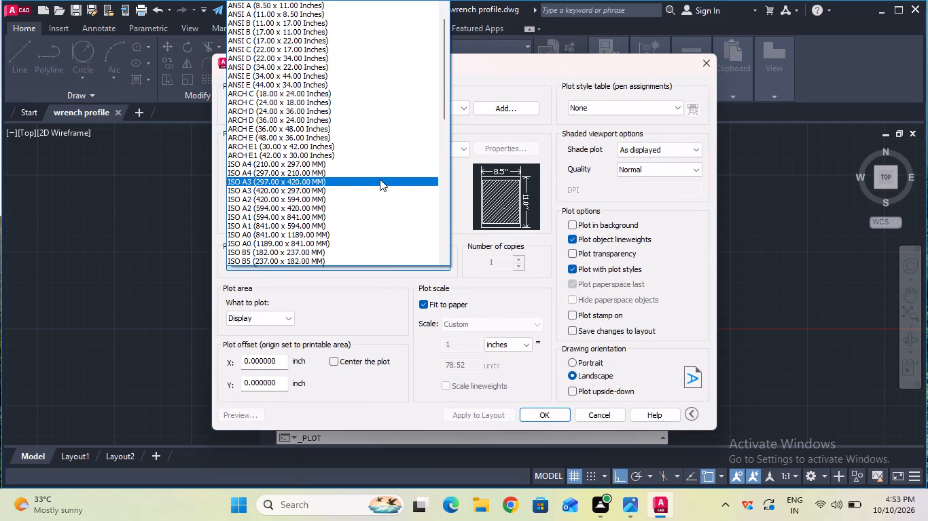
{"action": "left_click", "coordinate": [380, 173]}
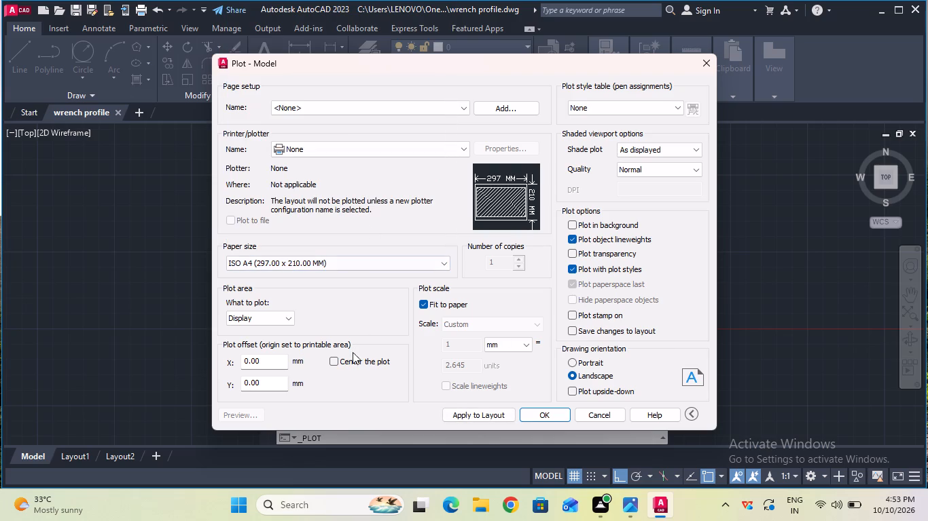
{"action": "left_click", "coordinate": [353, 355]}
{"action": "left_click", "coordinate": [353, 361]}
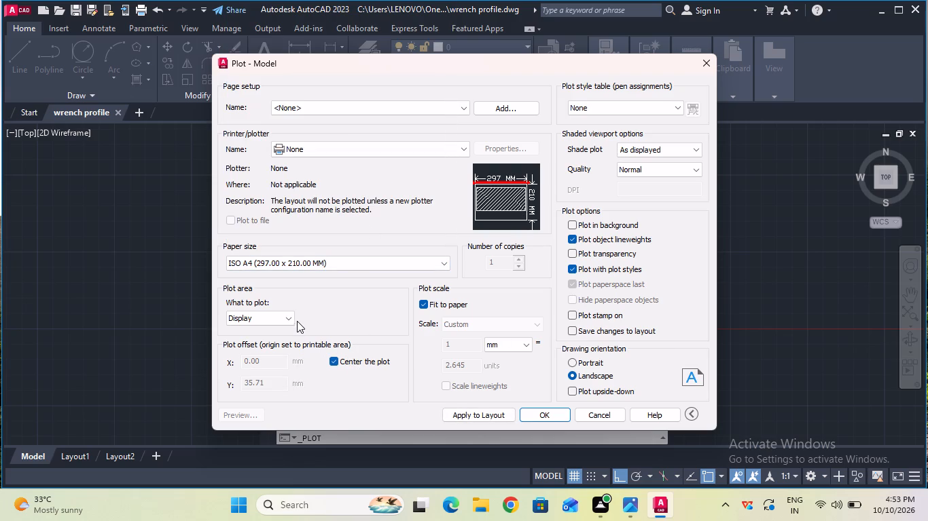
Set the plot area to a window enclosing the whole wrench and all its dimensions.
{"action": "left_click", "coordinate": [288, 320]}
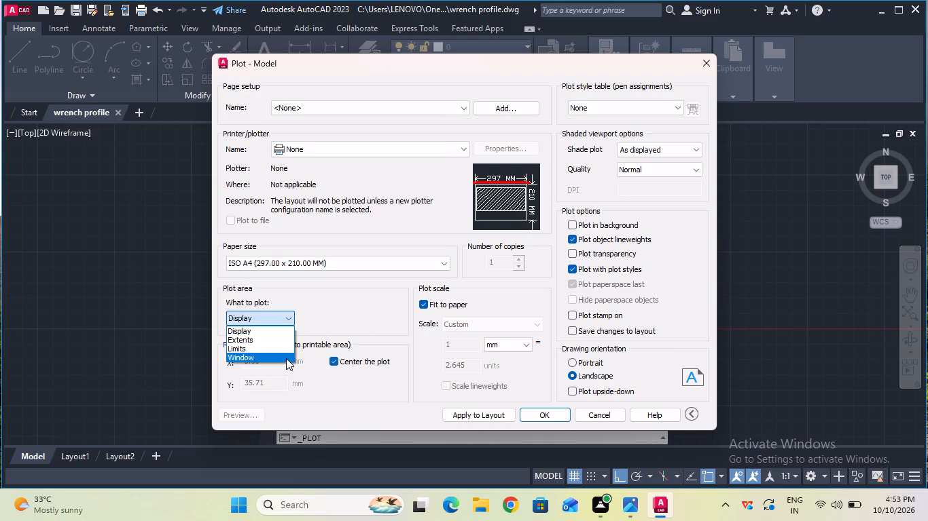
{"action": "left_click", "coordinate": [286, 358]}
{"action": "left_click", "coordinate": [411, 159]}
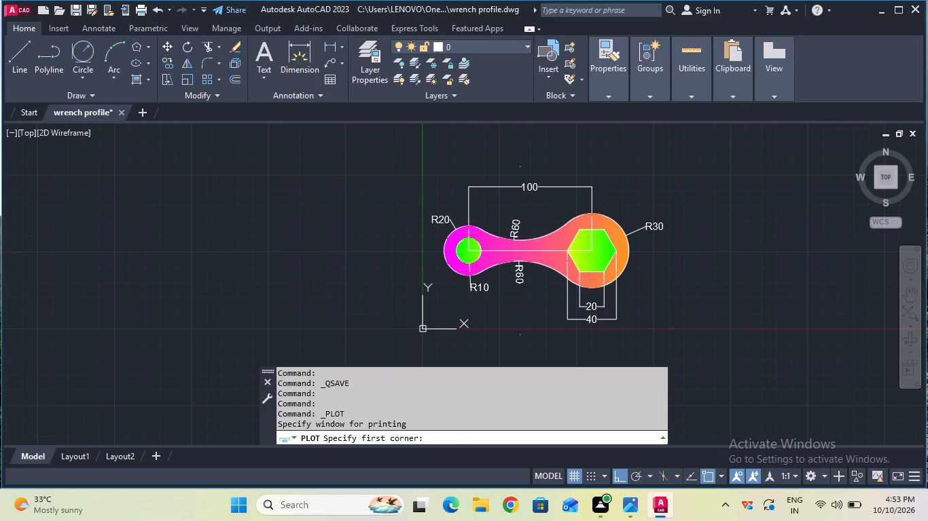
{"action": "left_click", "coordinate": [678, 332]}
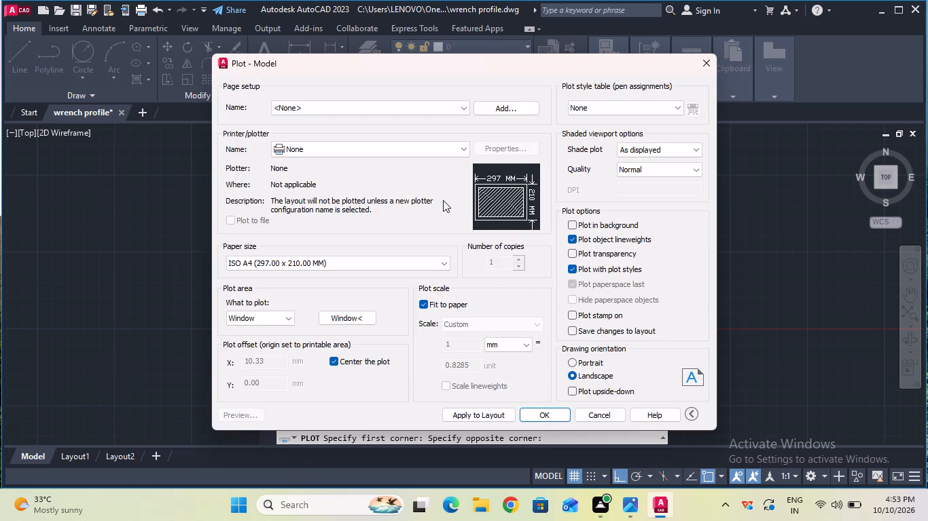
Plot the drawing with DWG To PDF.pc3 and save it in Documents as wrench profile-Model.pdf.
{"action": "left_click", "coordinate": [440, 151]}
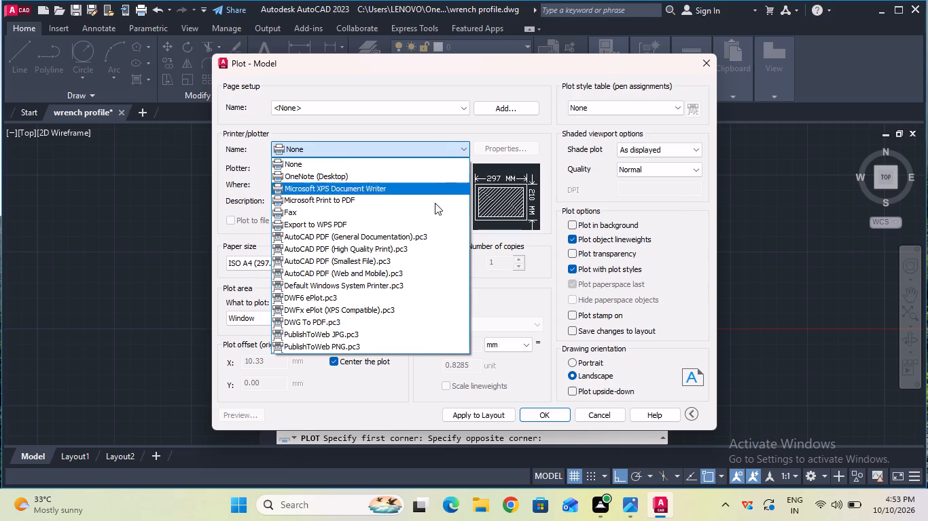
{"action": "left_click", "coordinate": [419, 317]}
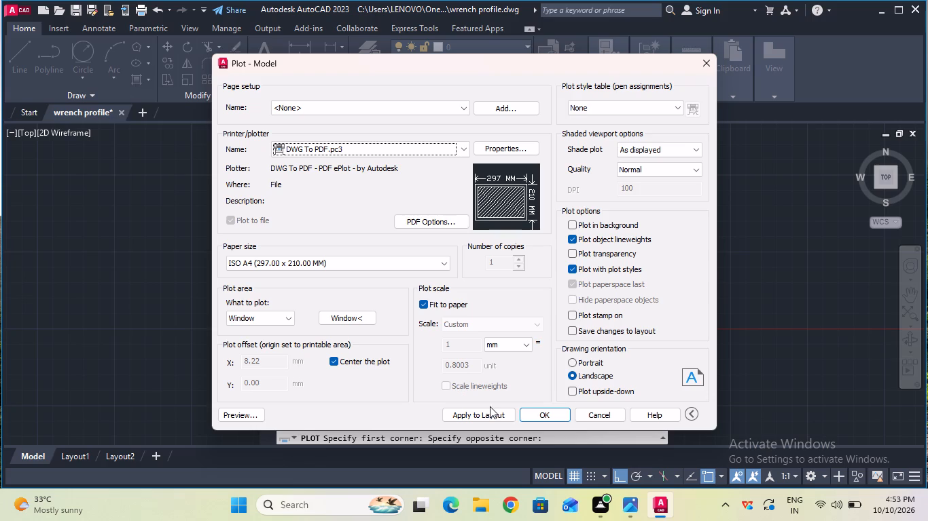
{"action": "left_click", "coordinate": [538, 409]}
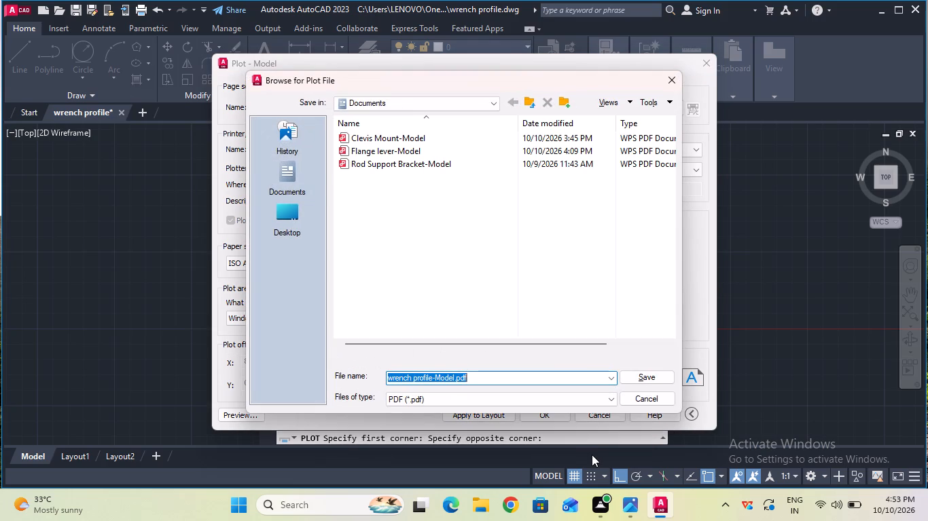
{"action": "left_click", "coordinate": [649, 378]}
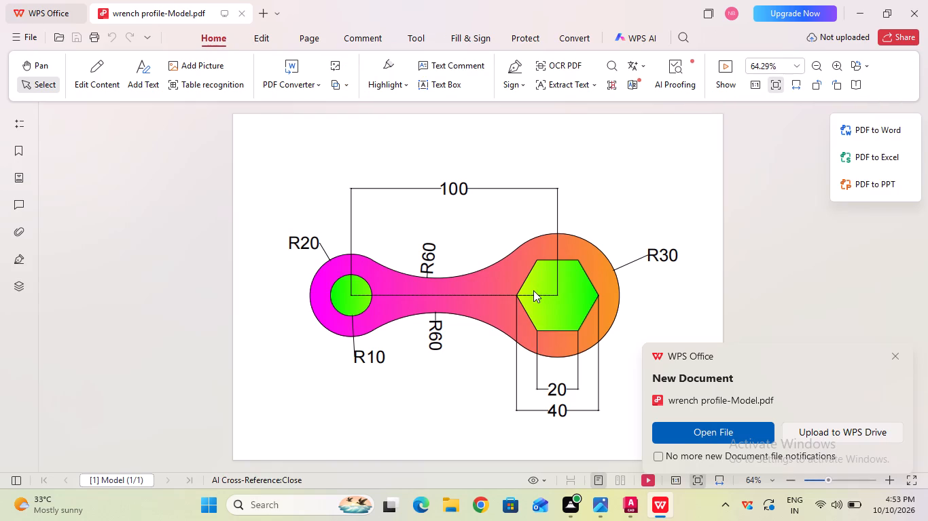
Close the PDF in WPS Office, then quit AutoCAD, saving the changes to wrench profile.dwg.
{"action": "left_click", "coordinate": [905, 15]}
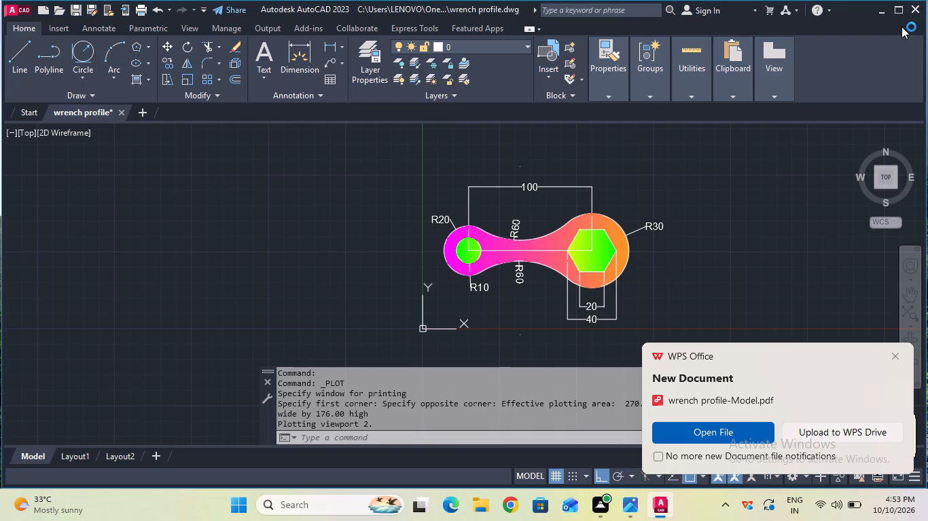
{"action": "left_click", "coordinate": [911, 14]}
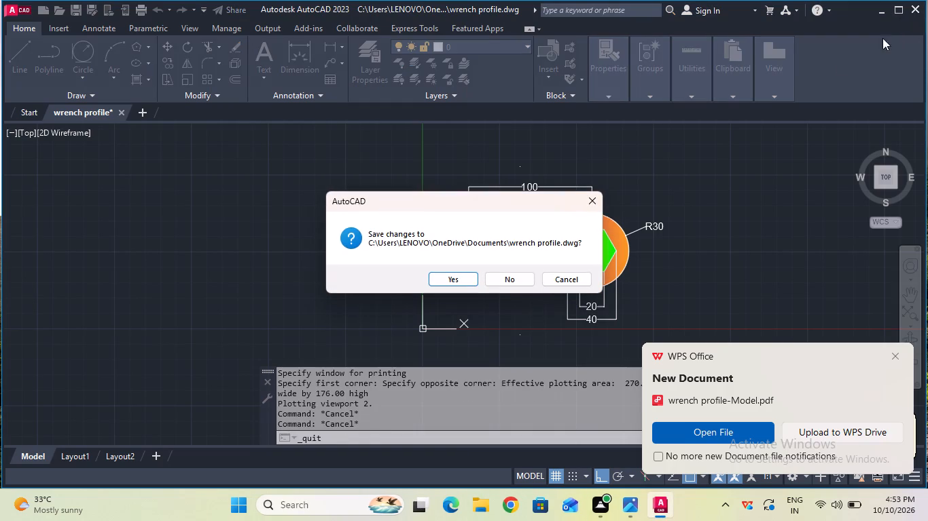
{"action": "left_click", "coordinate": [458, 285]}
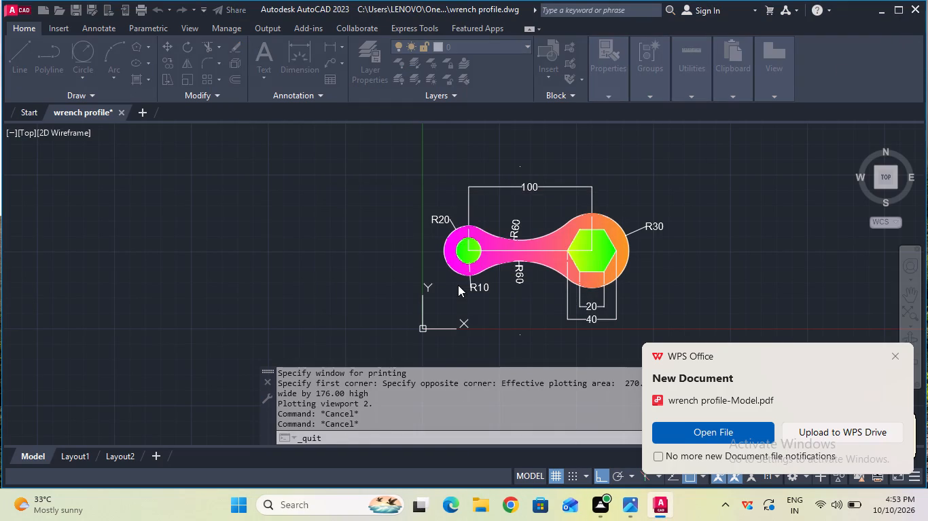